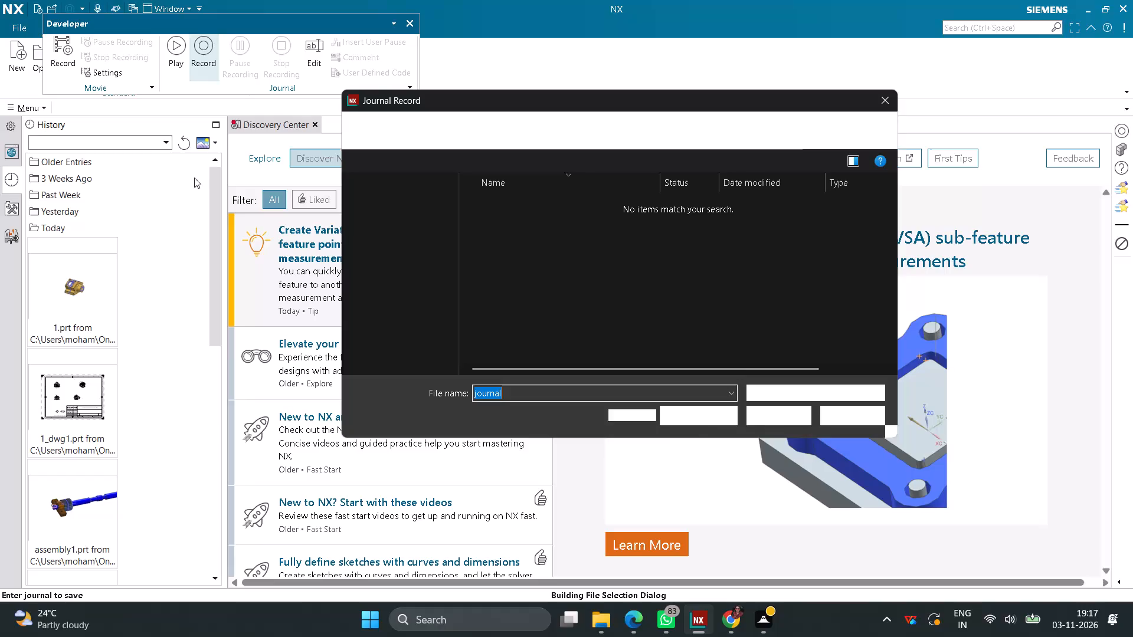
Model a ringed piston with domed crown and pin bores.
Start recording a journal under the file name journal.
{"action": "left_click", "coordinate": [780, 412]}
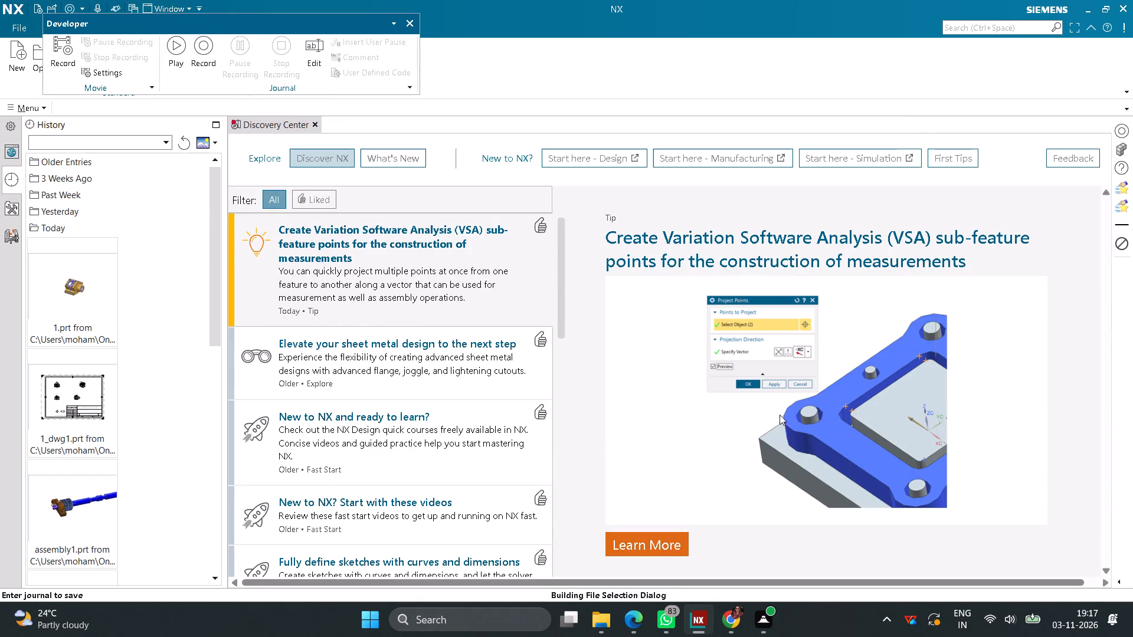
Create a new stand-alone part in millimetres from the Model template.
{"action": "left_click", "coordinate": [18, 52]}
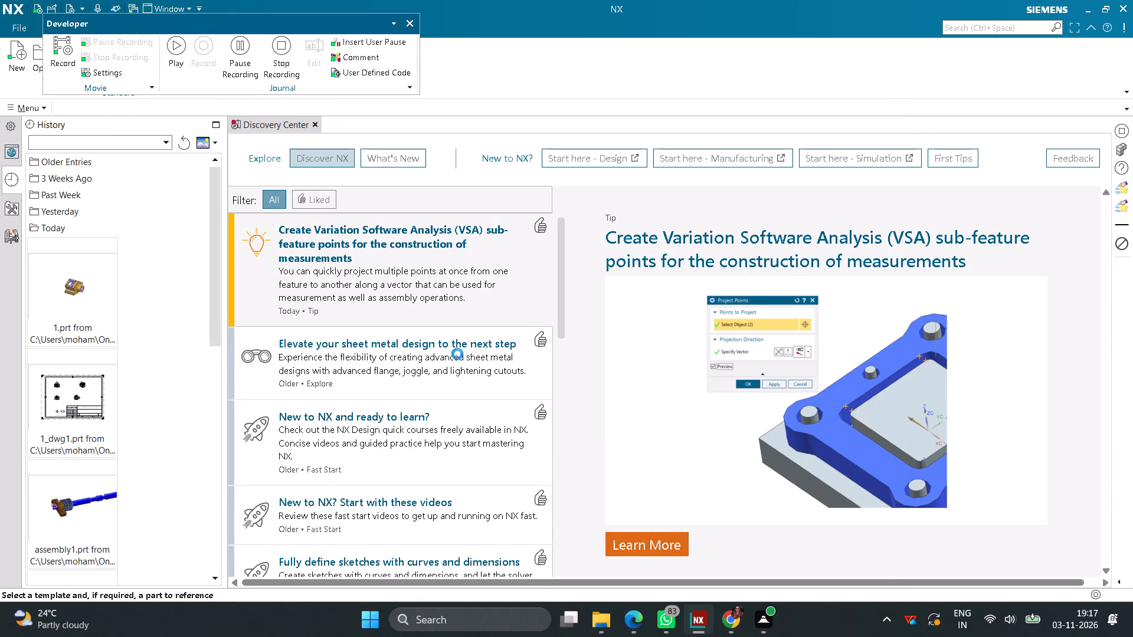
{"action": "type", "text": "PISTON"}
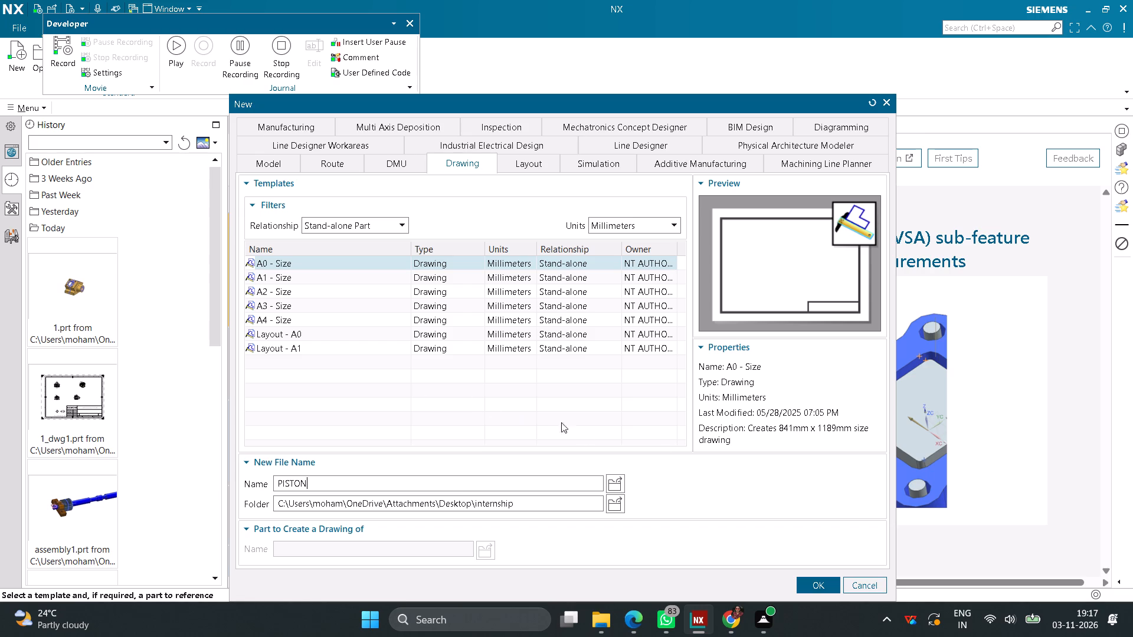
{"action": "left_click", "coordinate": [278, 168]}
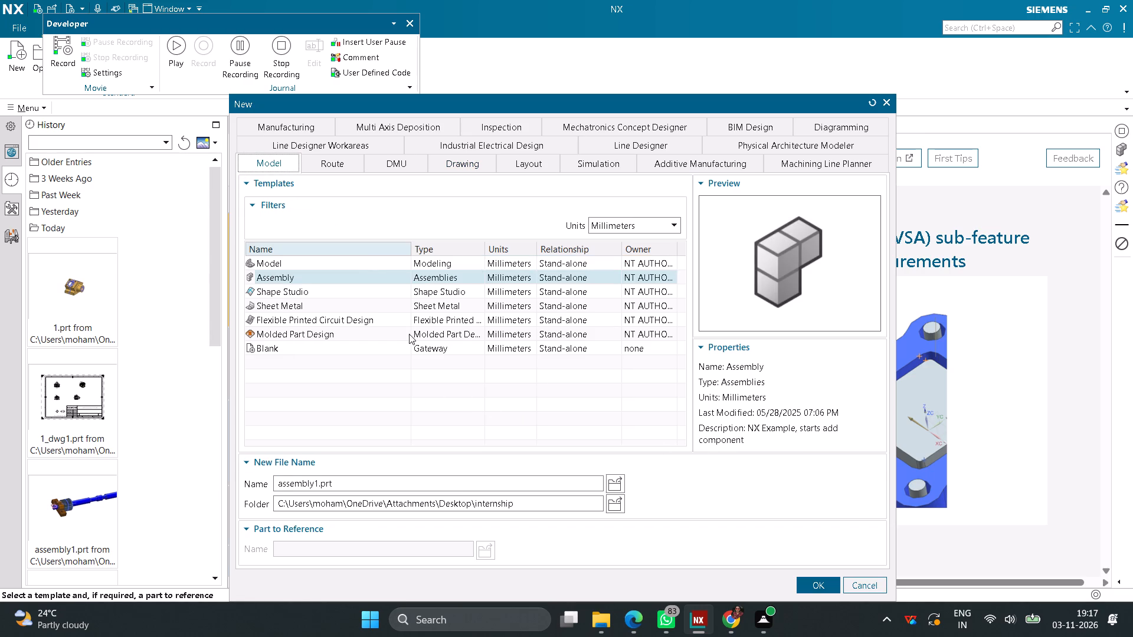
{"action": "left_click_drag", "start_coordinate": [338, 485], "coordinate": [338, 486]}
{"action": "left_click_drag", "start_coordinate": [338, 486], "coordinate": [139, 497]}
{"action": "type", "text": "PISTON"}
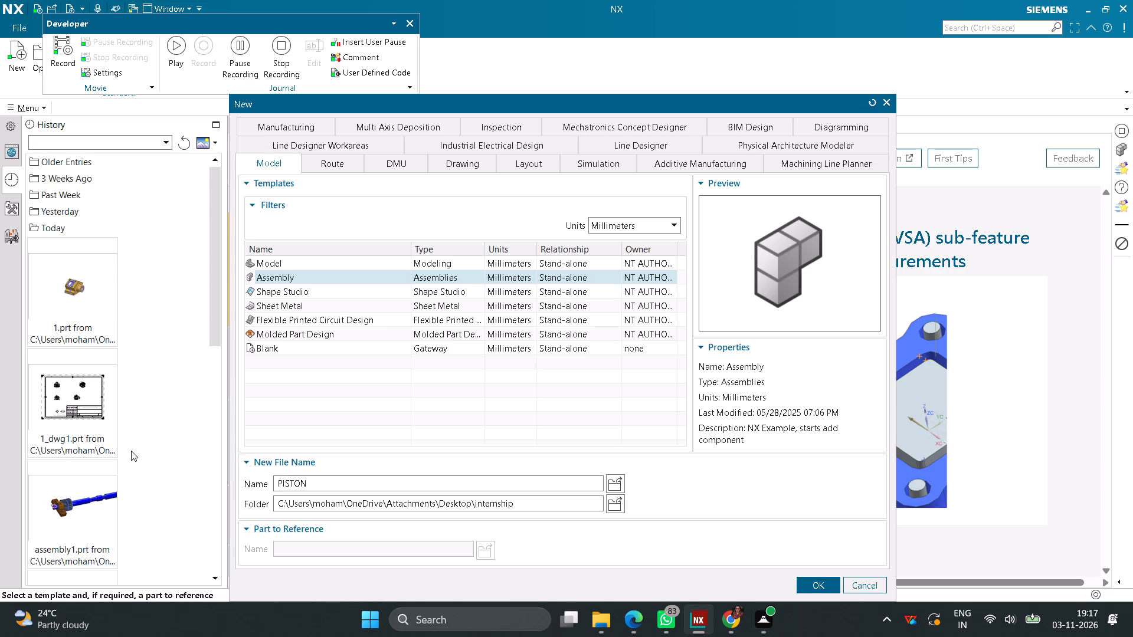
{"action": "left_click", "coordinate": [272, 260]}
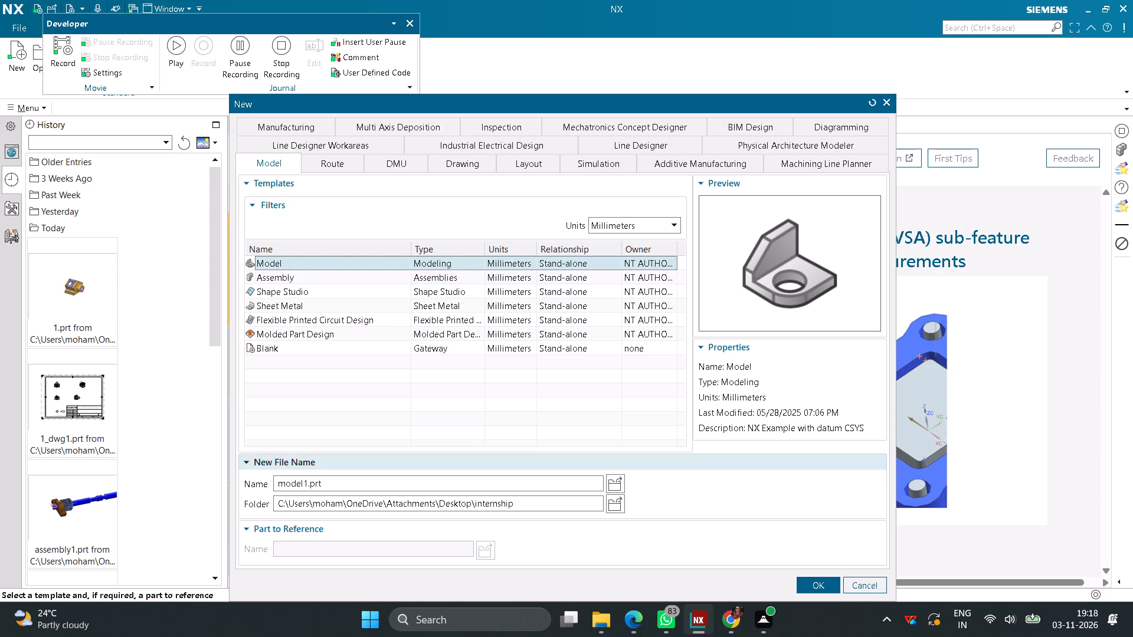
{"action": "left_click", "coordinate": [814, 582]}
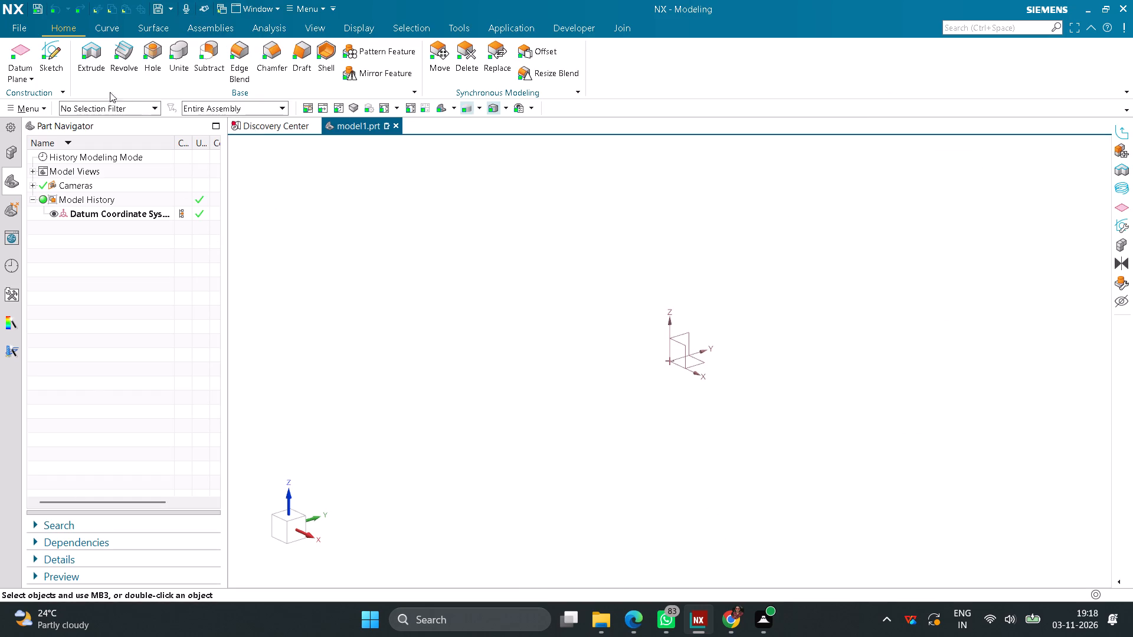
Create a sketch on the Front principal plane.
{"action": "left_click", "coordinate": [57, 58]}
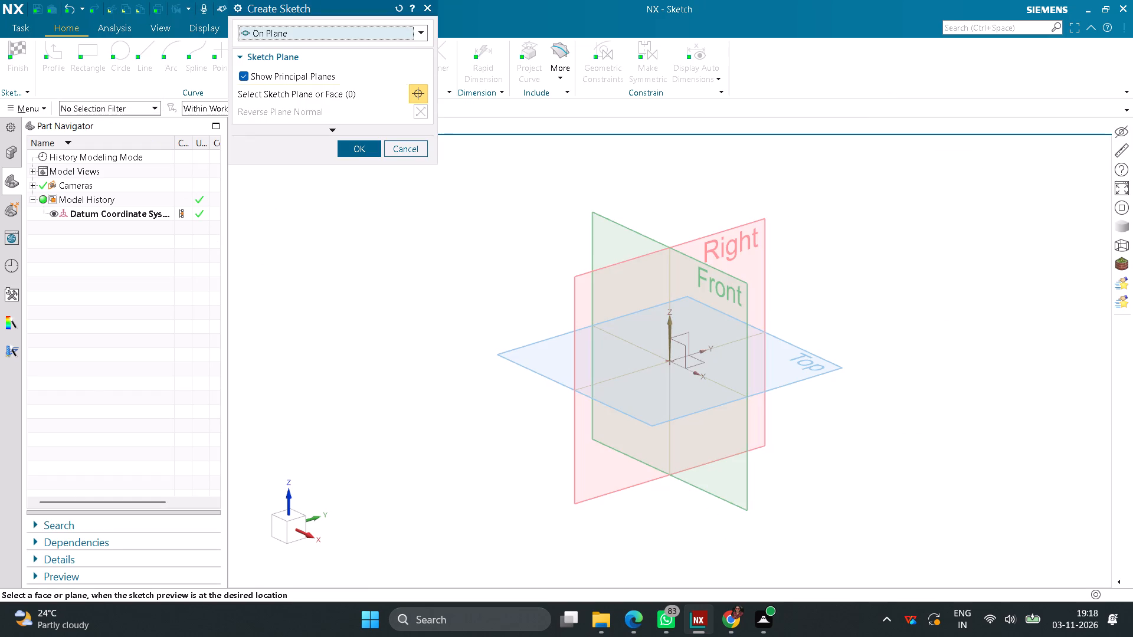
{"action": "left_click", "coordinate": [746, 510]}
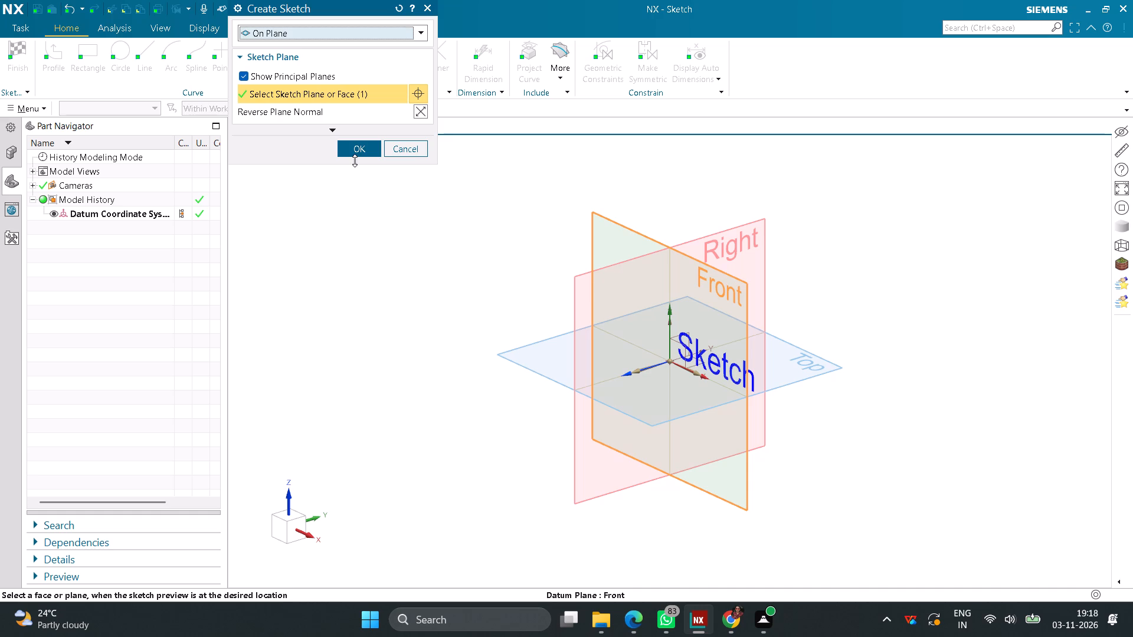
{"action": "left_click", "coordinate": [359, 155]}
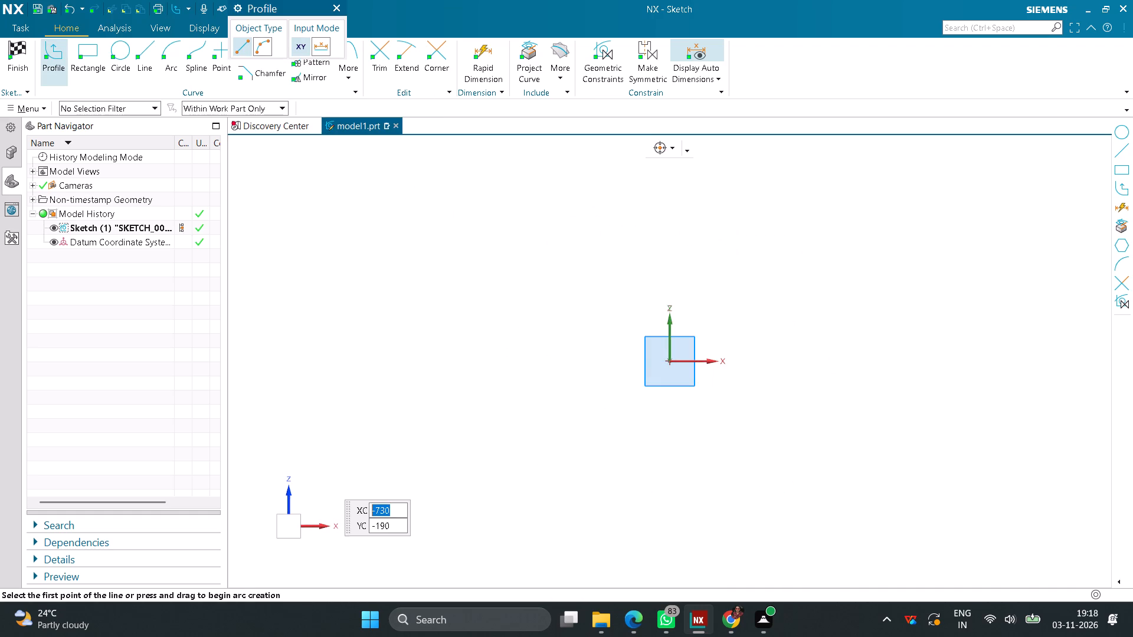
Sketch a horizontal line about 50 mm long on the X axis, starting about 140 mm from the origin on the positive side.
{"action": "left_click", "coordinate": [144, 69]}
{"action": "left_click", "coordinate": [738, 362]}
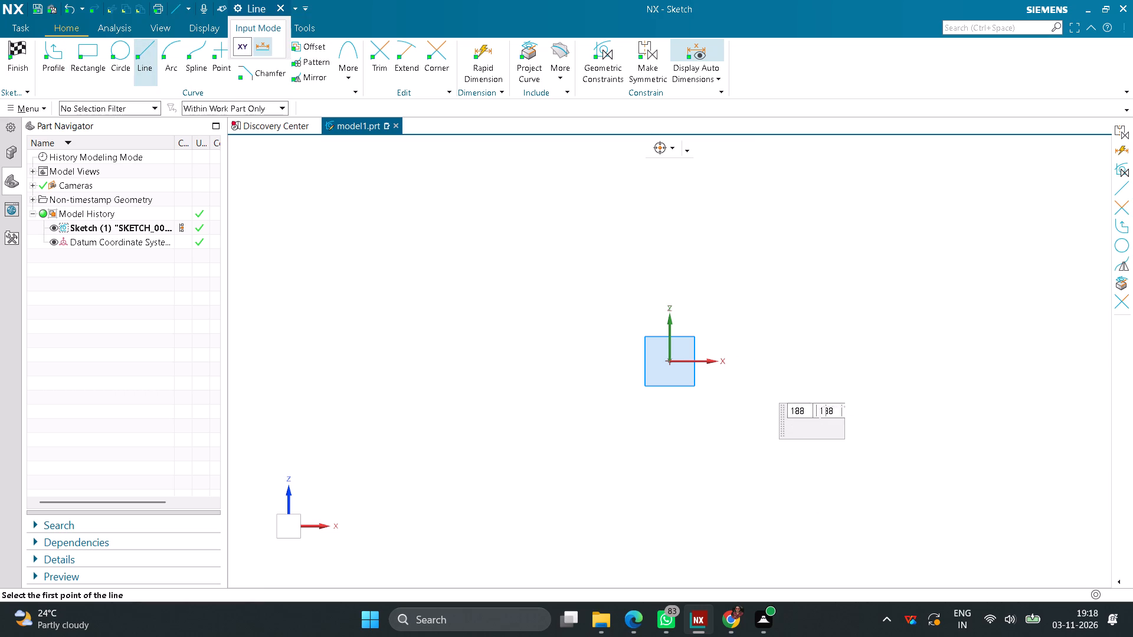
{"action": "left_click", "coordinate": [767, 360]}
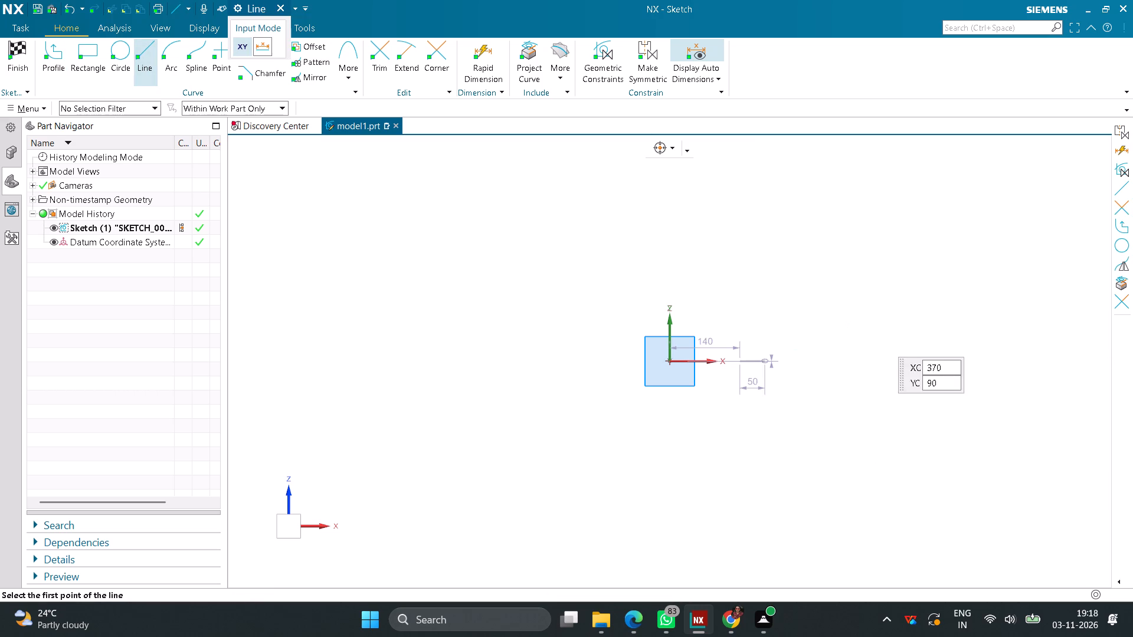
{"action": "middle_click", "coordinate": [774, 300]}
Constrain both endpoints of the line to align horizontally with the sketch origin.
{"action": "scroll", "coordinate": [774, 320], "scroll_direction": "up", "scroll_amount": 2}
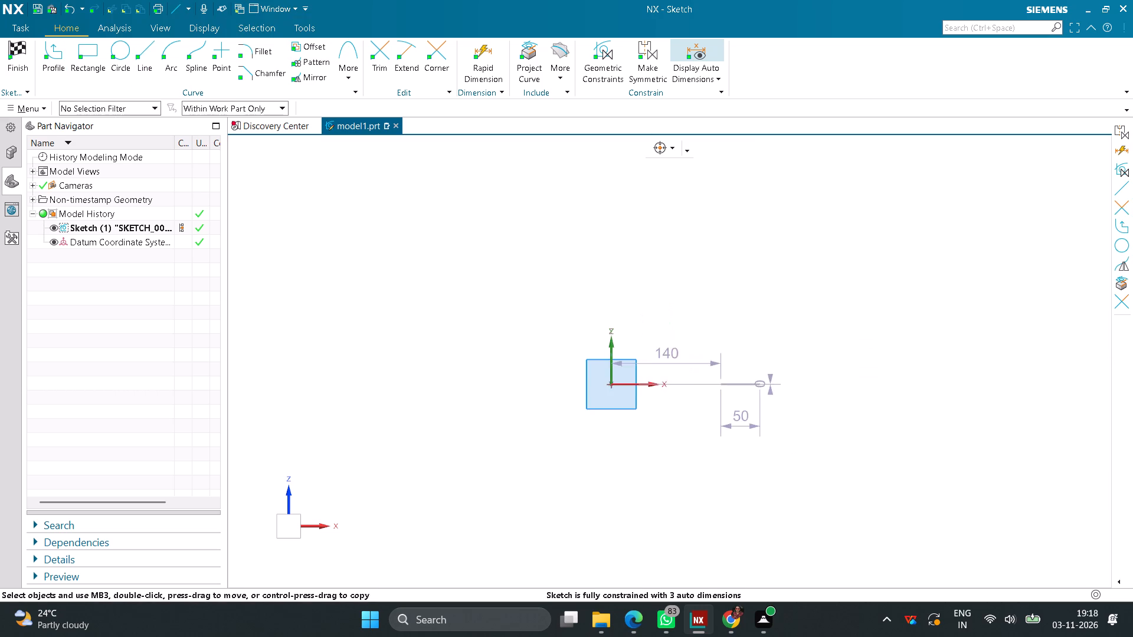
{"action": "scroll", "coordinate": [759, 345], "scroll_direction": "up", "scroll_amount": 3}
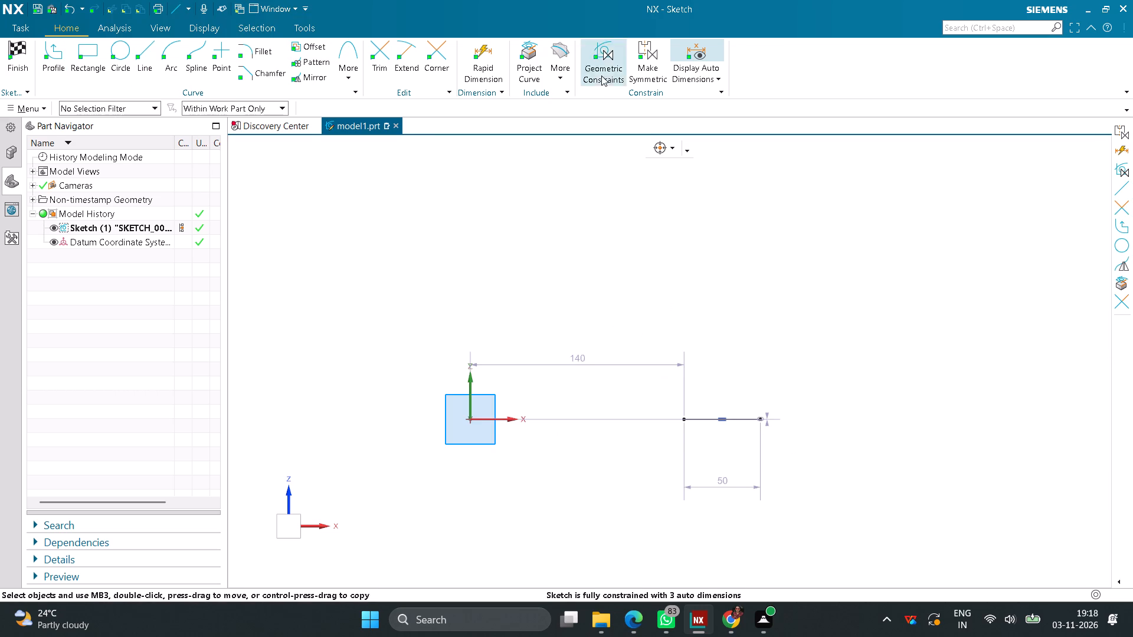
{"action": "left_click", "coordinate": [601, 75]}
{"action": "left_click", "coordinate": [253, 72]}
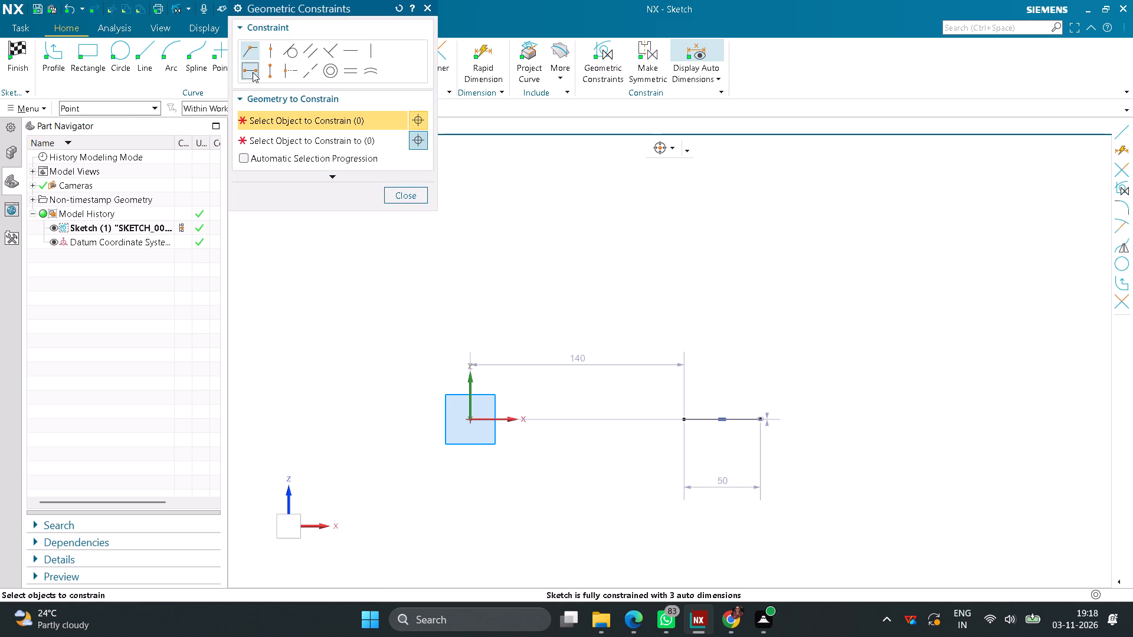
{"action": "left_click", "coordinate": [685, 422]}
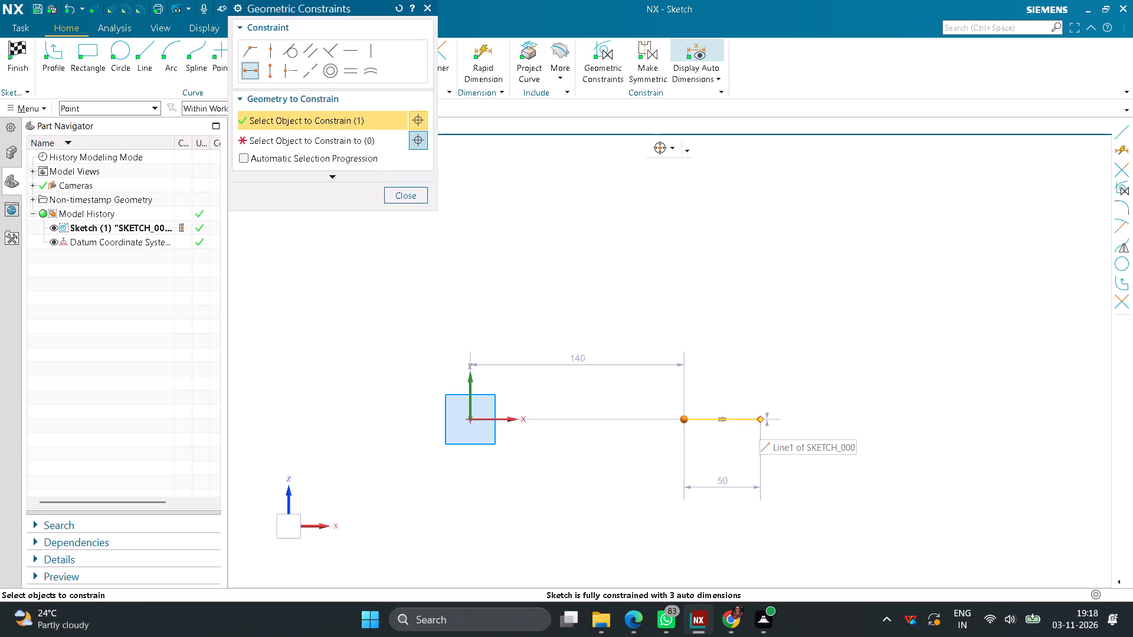
{"action": "left_click", "coordinate": [761, 418]}
{"action": "left_click", "coordinate": [325, 145]}
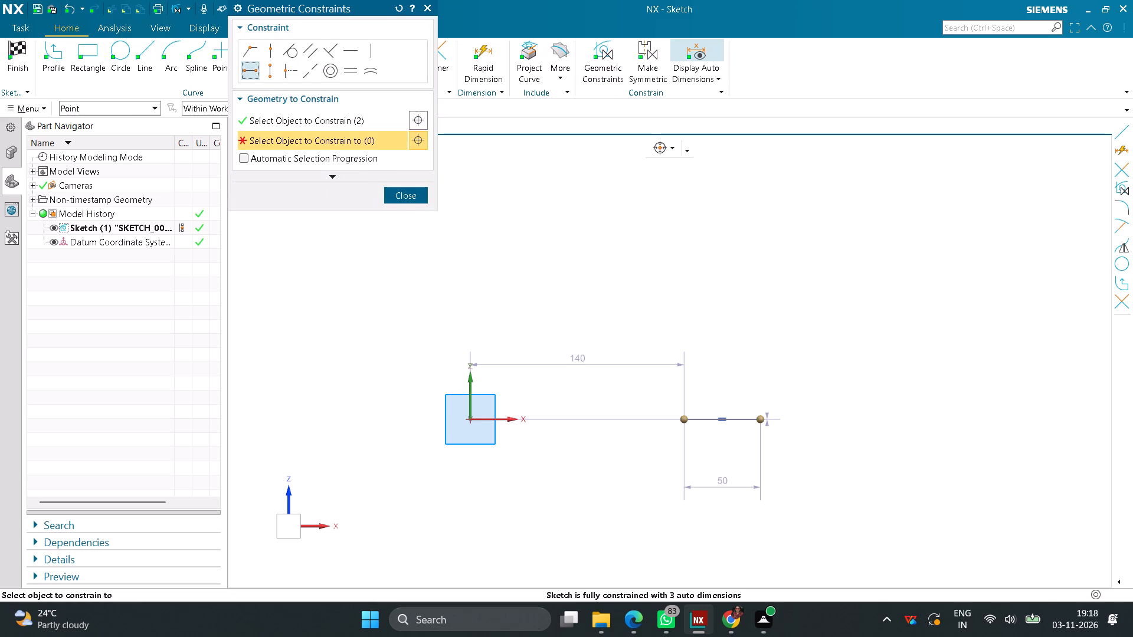
{"action": "left_click", "coordinate": [470, 420]}
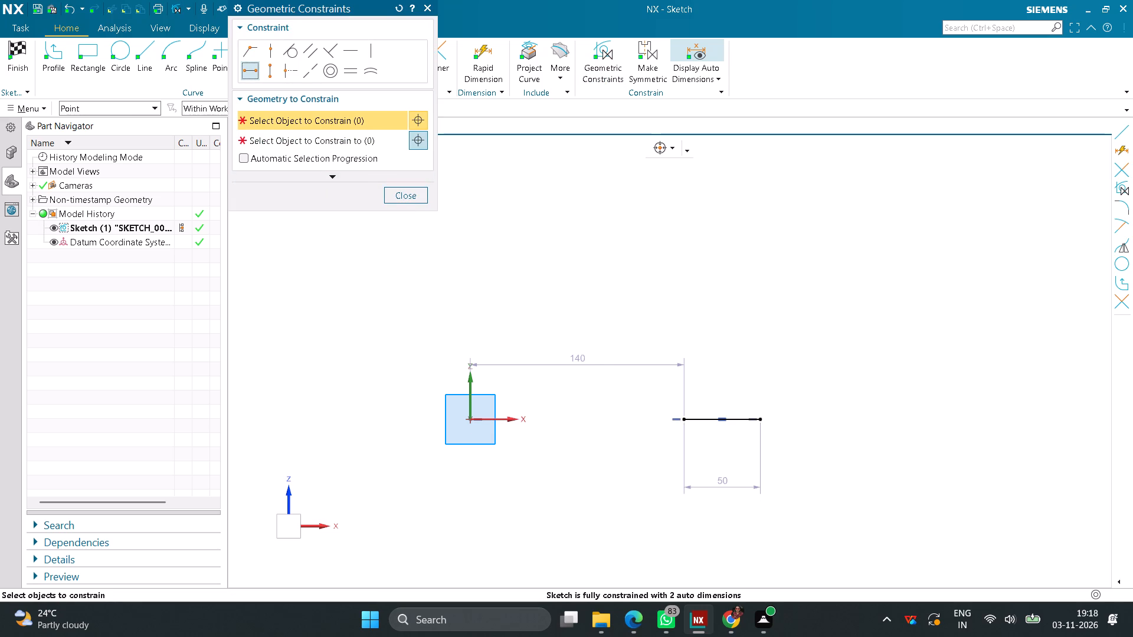
{"action": "left_click", "coordinate": [417, 197]}
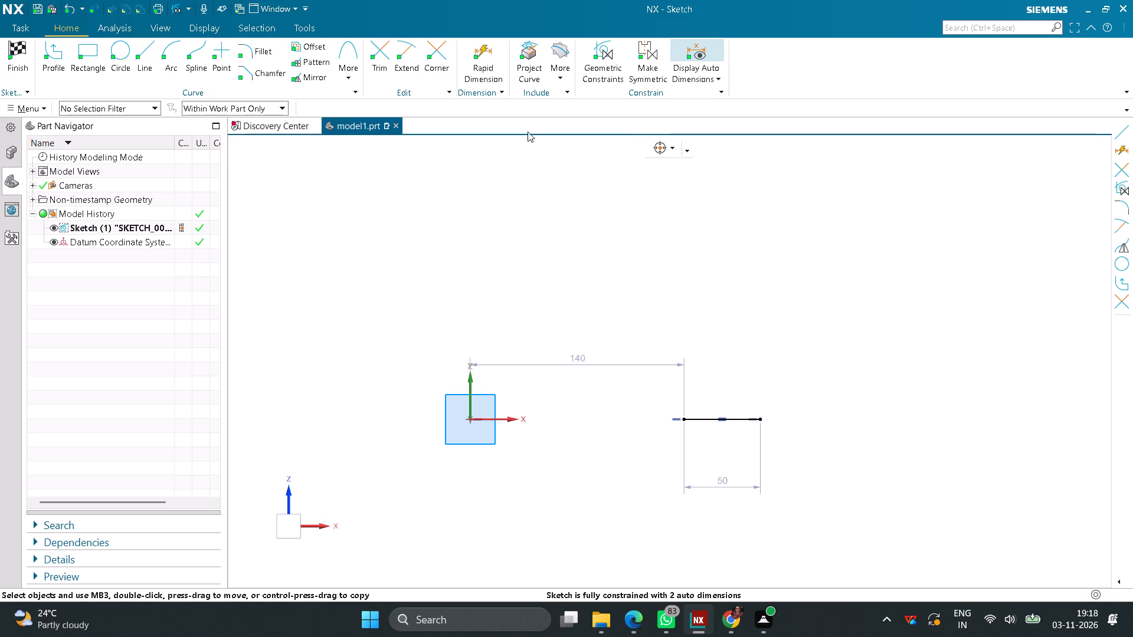
Dimension the distance from the vertical axis to the line's inner endpoint as 74/2.
{"action": "left_click", "coordinate": [492, 79]}
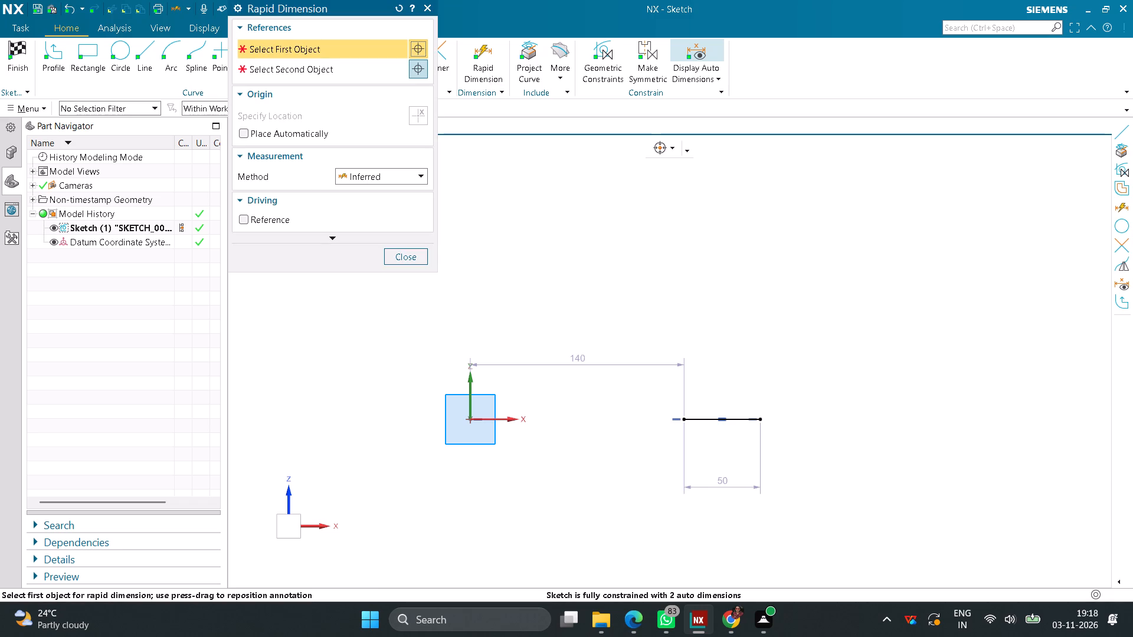
{"action": "left_click", "coordinate": [683, 418]}
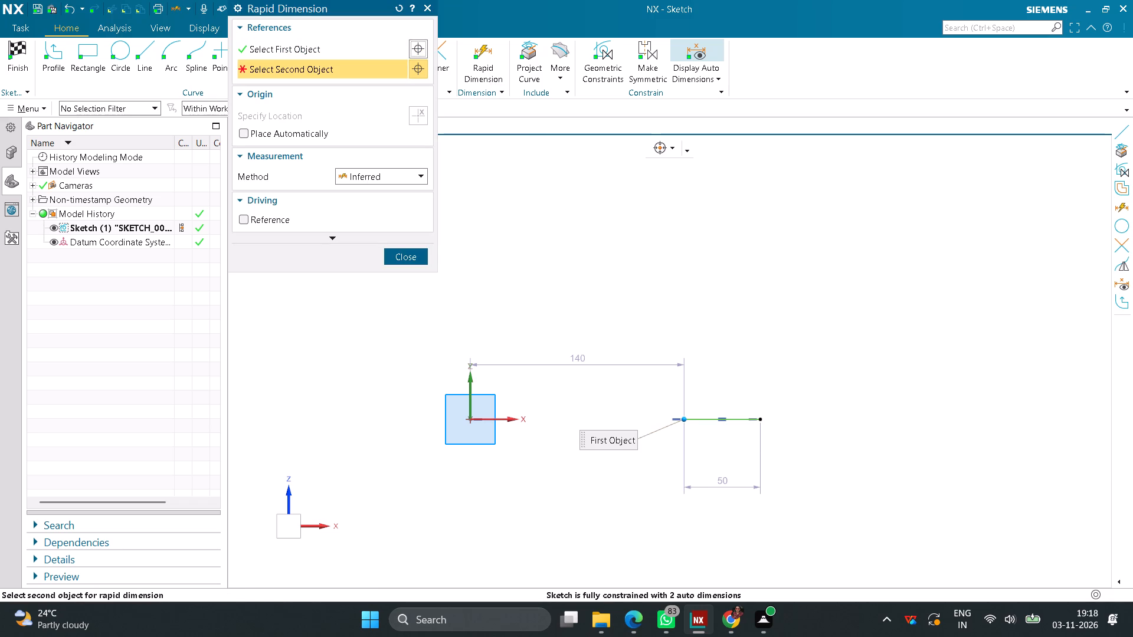
{"action": "left_click", "coordinate": [469, 389]}
{"action": "left_click", "coordinate": [571, 446]}
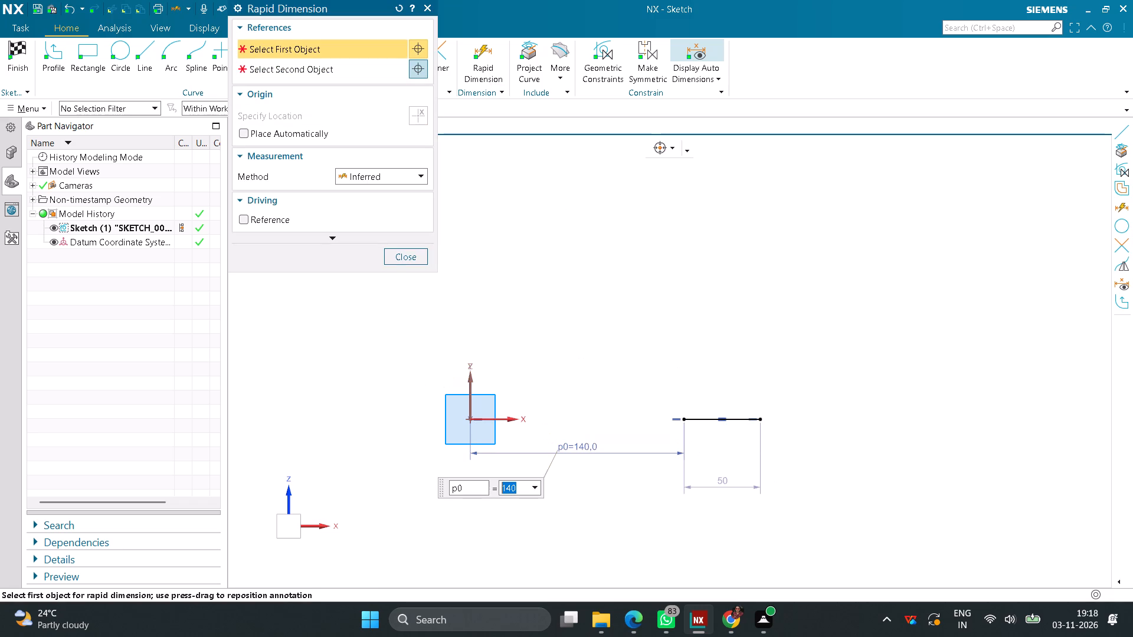
{"action": "type", "text": "74/2"}
{"action": "key", "text": "Return"}
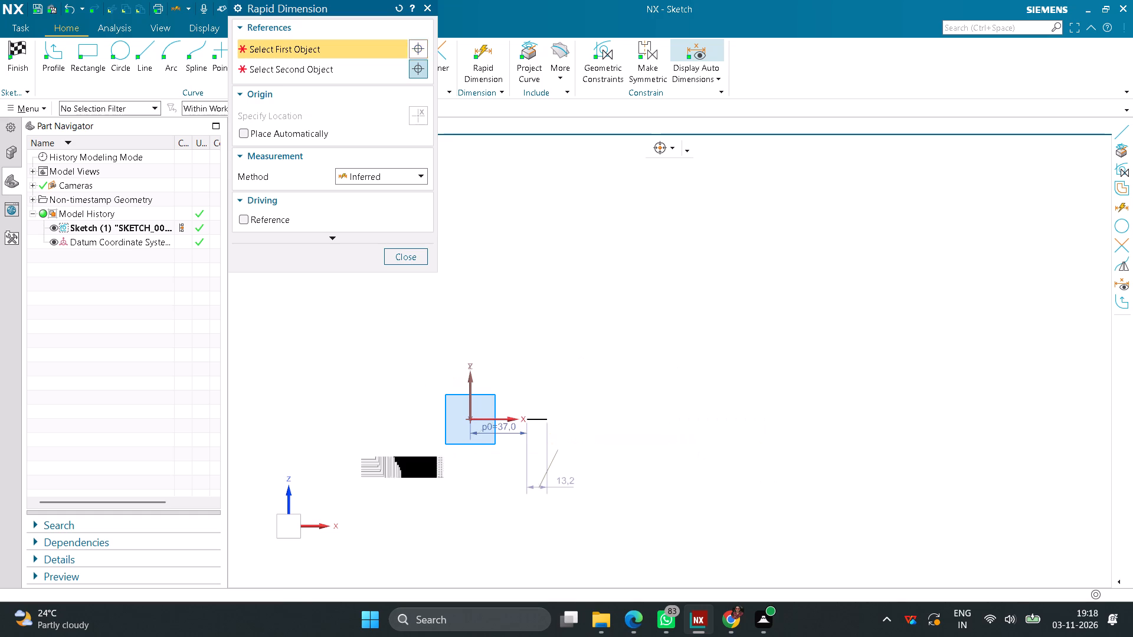
Dimension the distance from the vertical axis to the line's outer endpoint as 92/2.
{"action": "scroll", "coordinate": [605, 401], "scroll_direction": "up", "scroll_amount": 2}
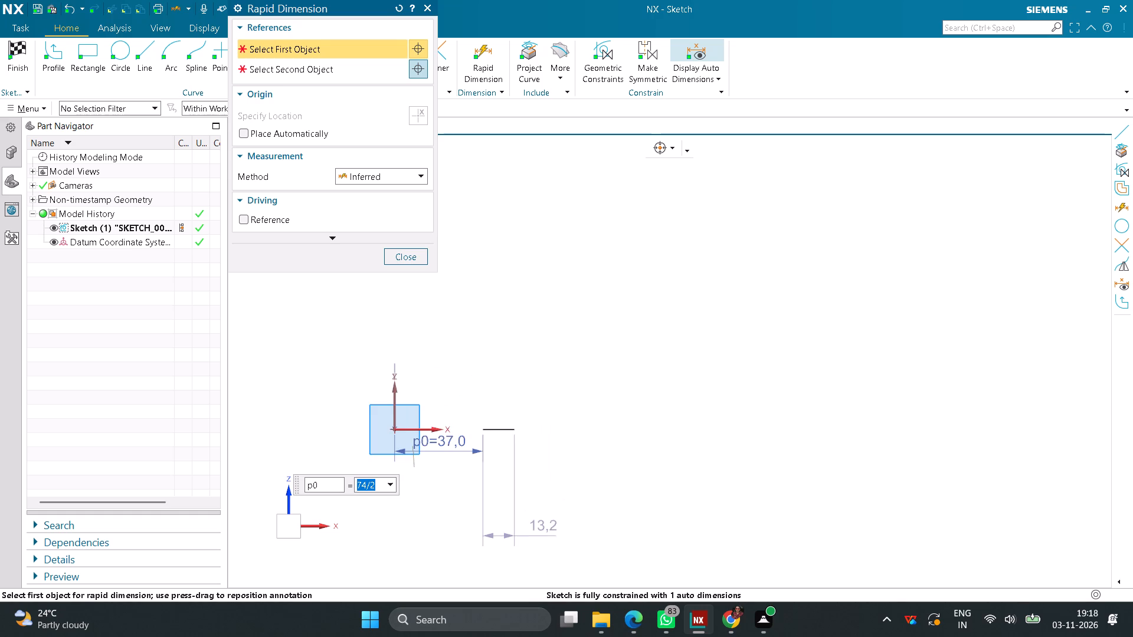
{"action": "middle_click_drag", "start_coordinate": [601, 405], "coordinate": [888, 285]}
{"action": "right_click_drag", "start_coordinate": [601, 405], "coordinate": [888, 285]}
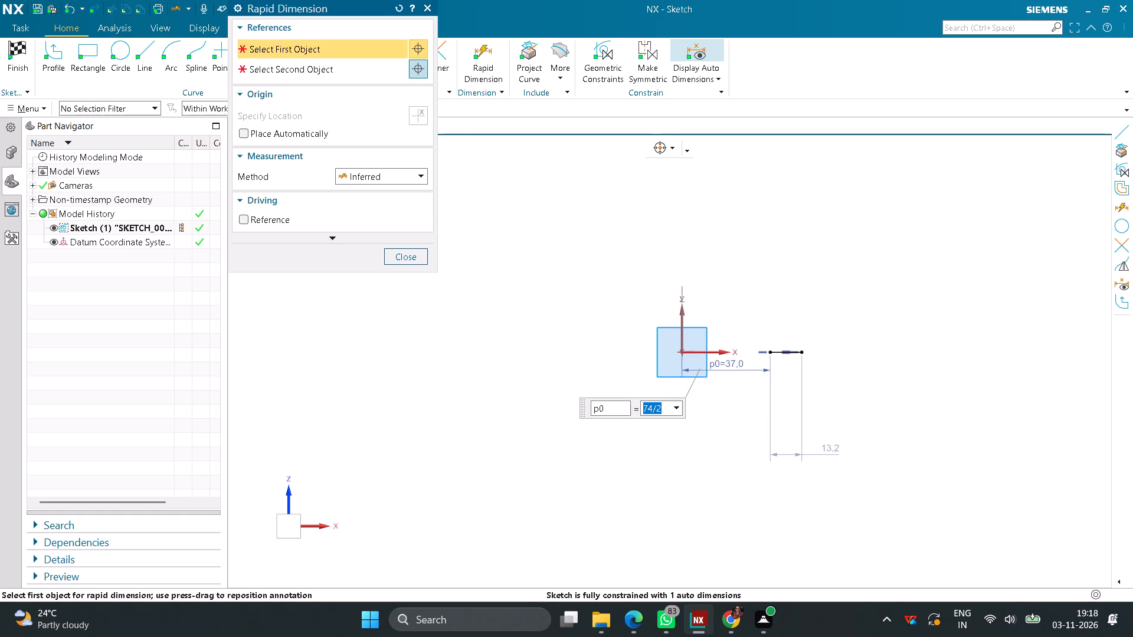
{"action": "left_click", "coordinate": [806, 350]}
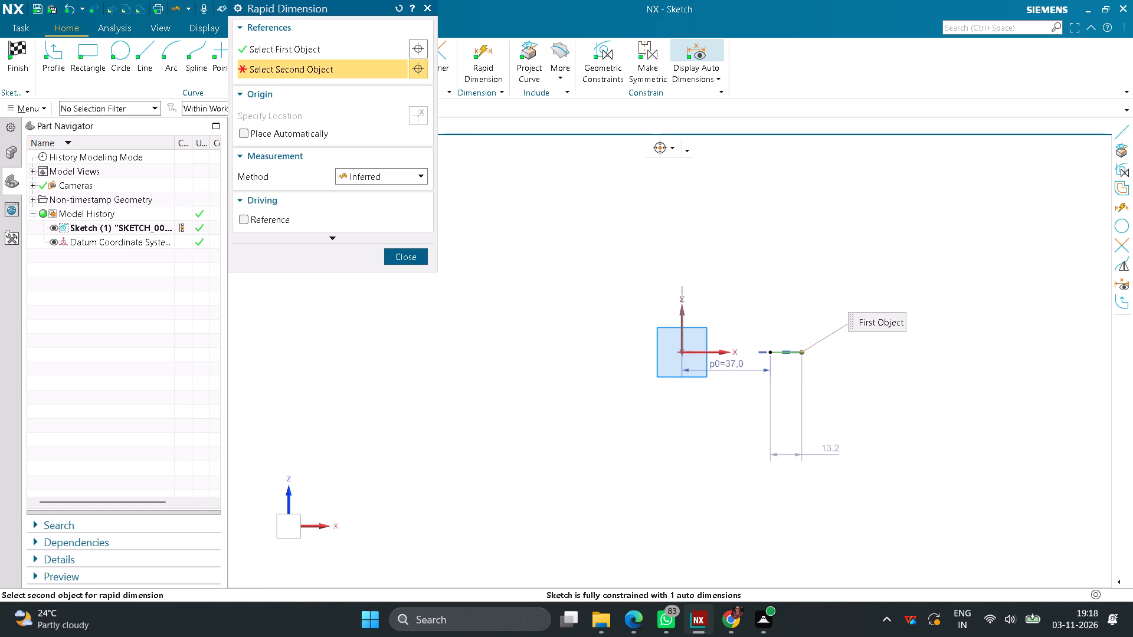
{"action": "left_click", "coordinate": [680, 325]}
{"action": "left_click", "coordinate": [742, 405]}
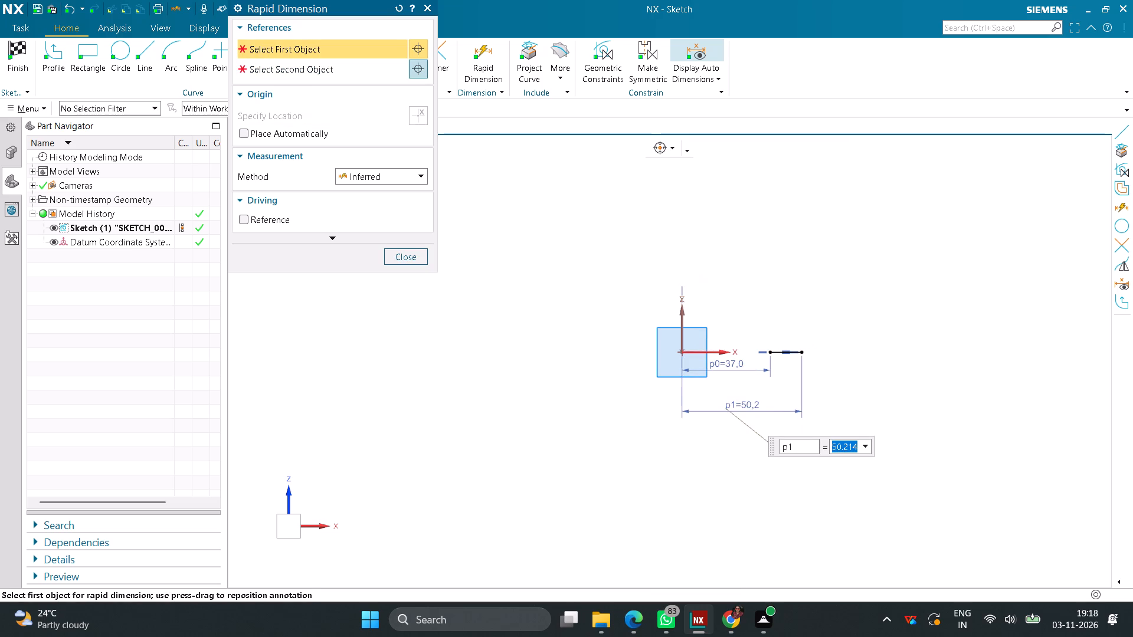
{"action": "type", "text": "92/2"}
{"action": "key", "text": "Return"}
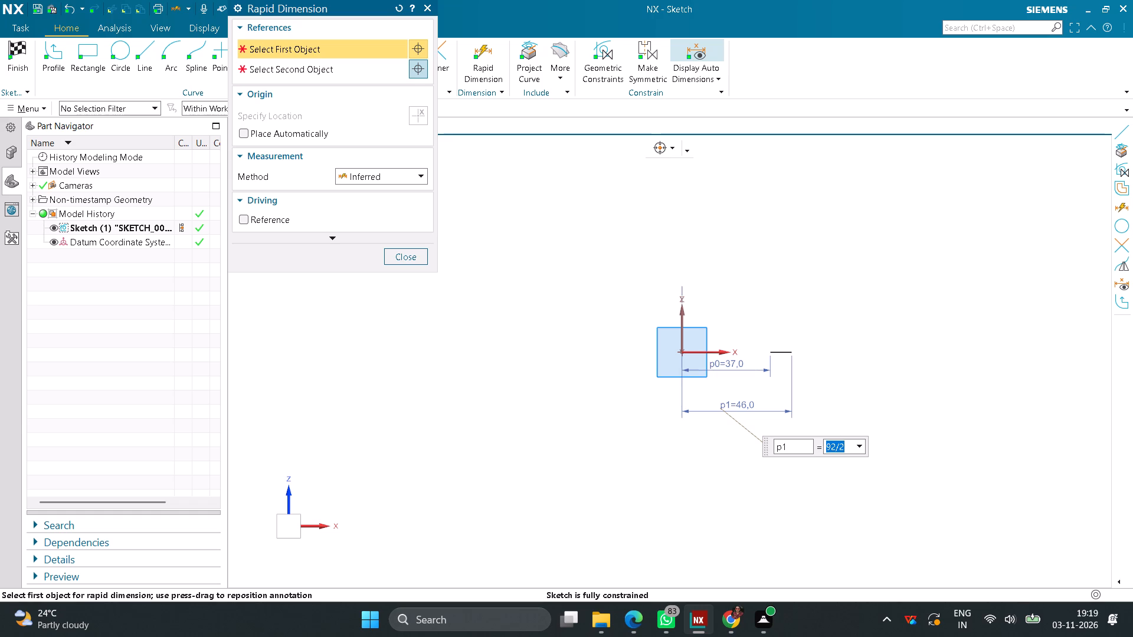
{"action": "left_click", "coordinate": [421, 257]}
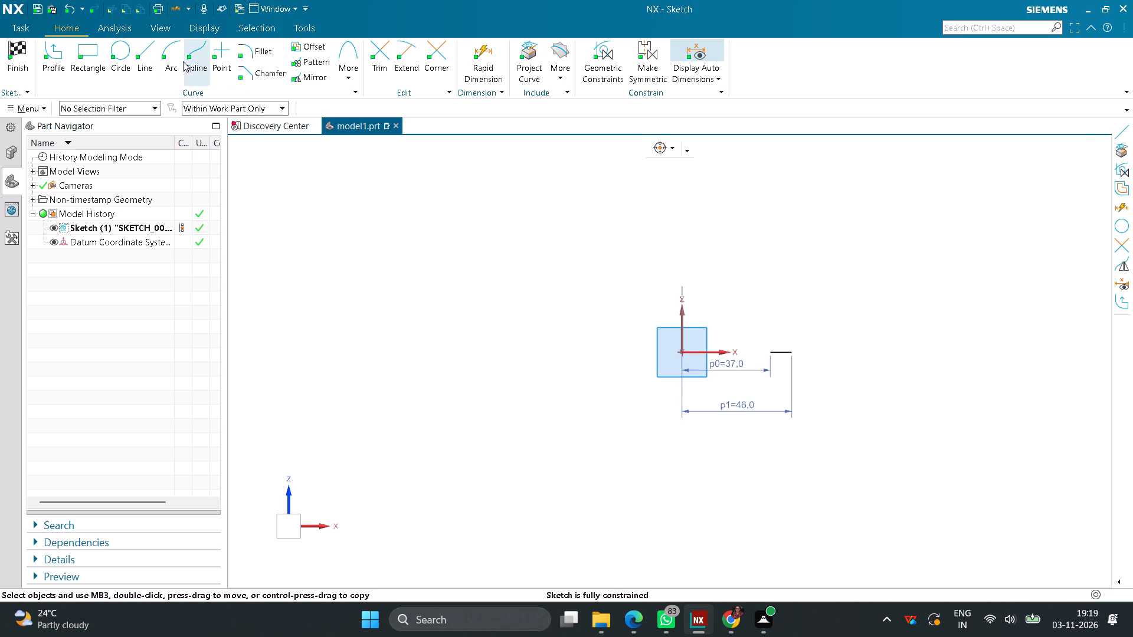
Draw a vertical line 62 mm long at 90° upward from the horizontal line's inner endpoint.
{"action": "left_click", "coordinate": [146, 52]}
{"action": "scroll", "coordinate": [796, 362], "scroll_direction": "up", "scroll_amount": 2}
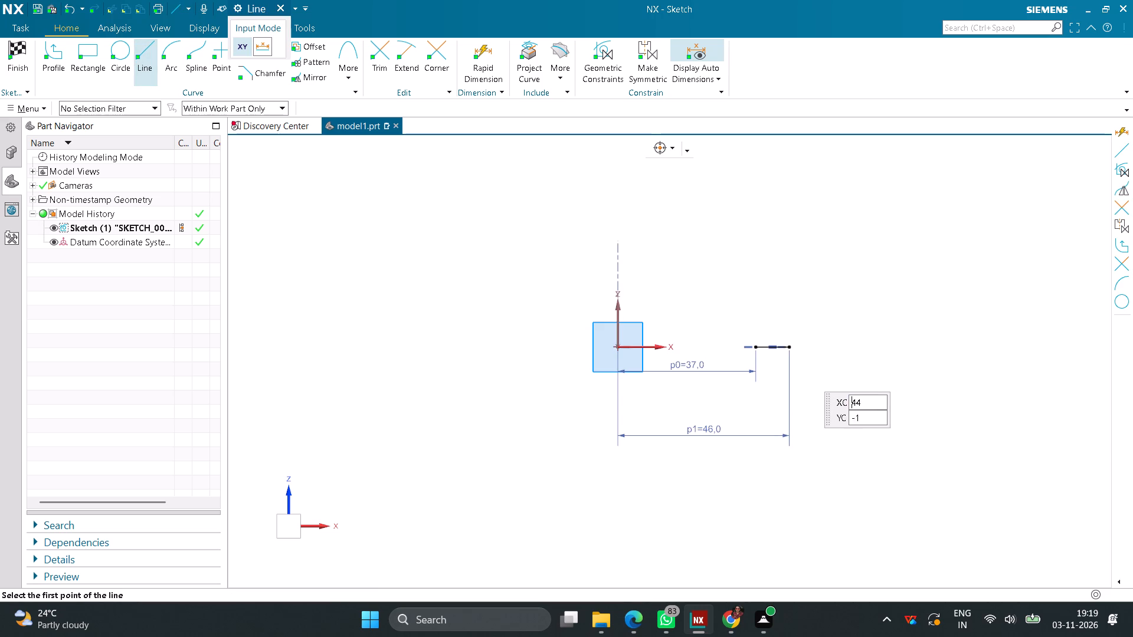
{"action": "left_click", "coordinate": [755, 346]}
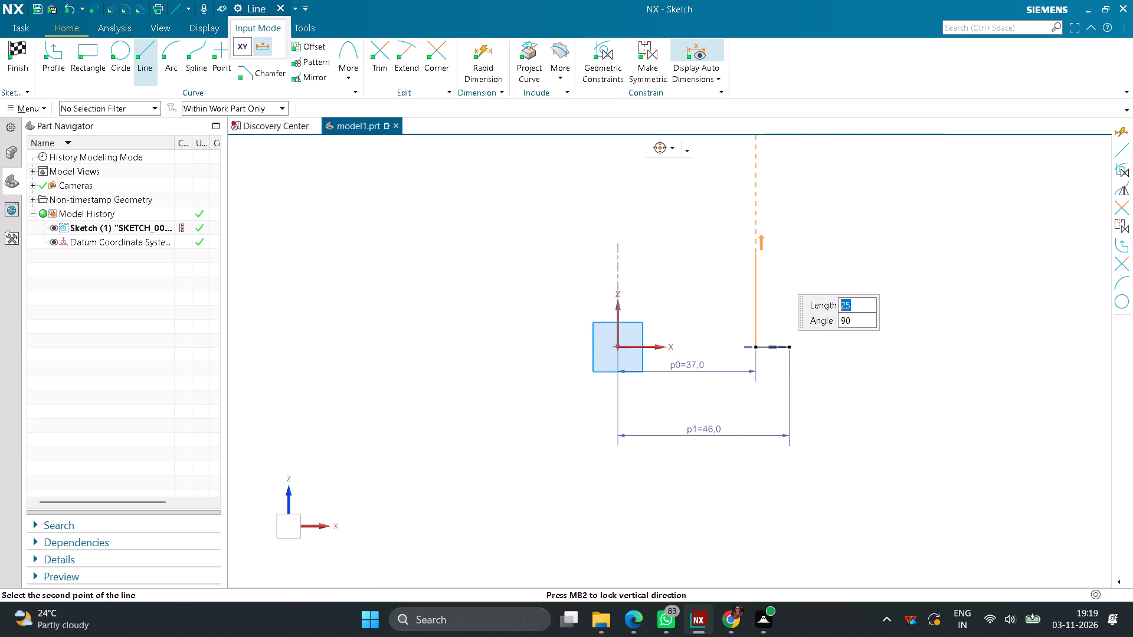
{"action": "type", "text": "62"}
{"action": "key", "text": "Return"}
{"action": "key", "text": "Return"}
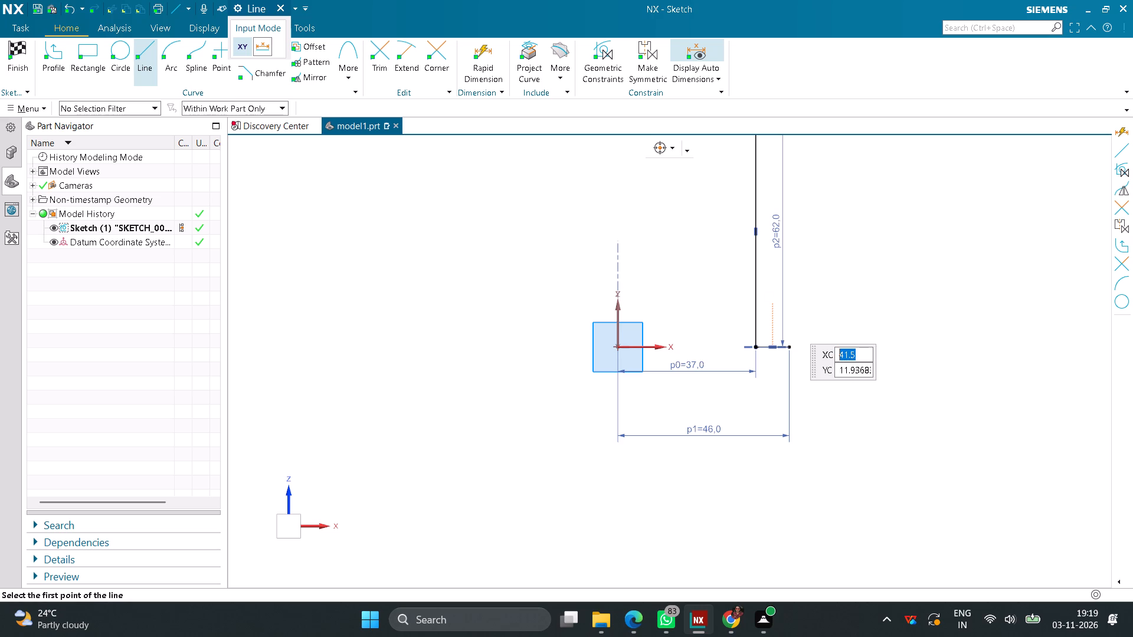
{"action": "scroll", "coordinate": [815, 342], "scroll_direction": "up", "scroll_amount": 3}
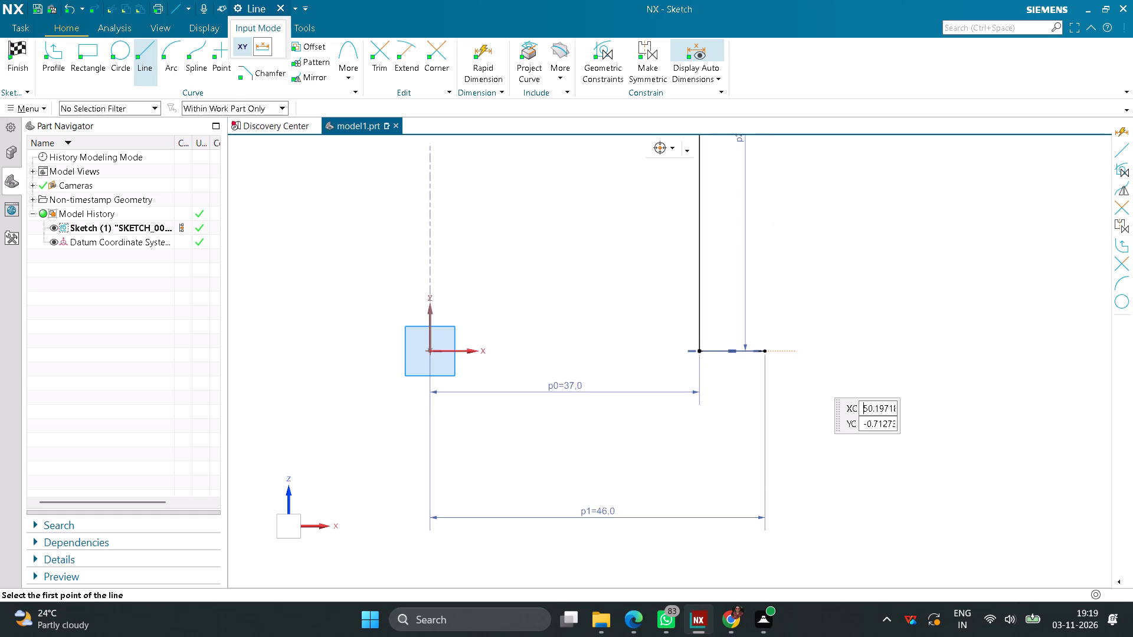
Draw a vertical line 5 mm long upward from the horizontal base line's outer endpoint.
{"action": "left_click", "coordinate": [766, 349]}
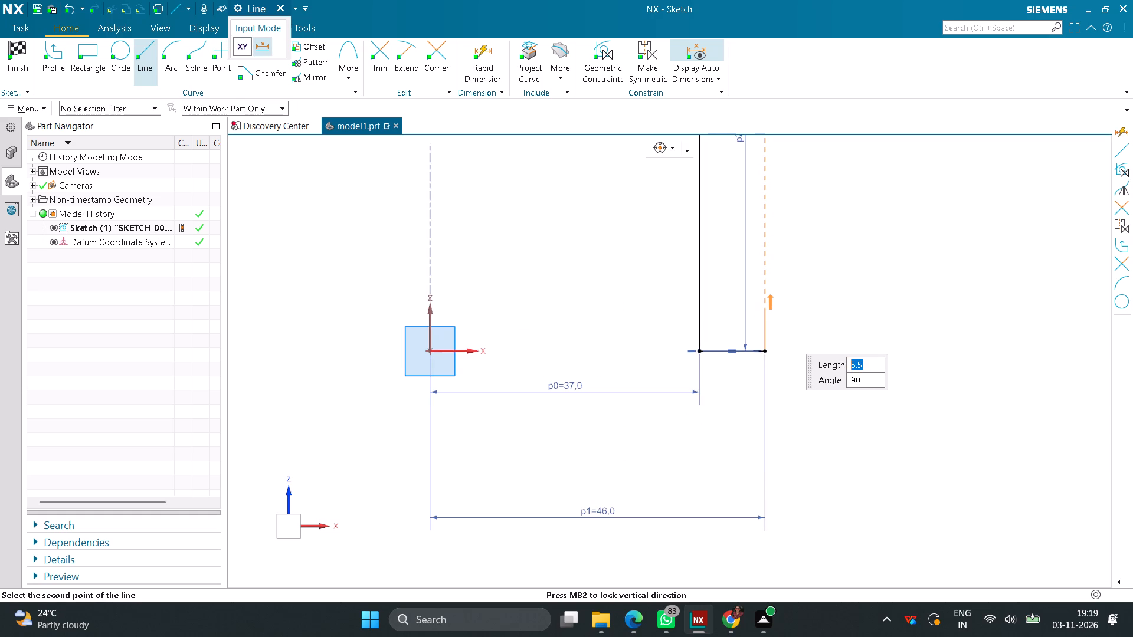
{"action": "key", "text": "5"}
{"action": "key", "text": "Return"}
{"action": "key", "text": "Return"}
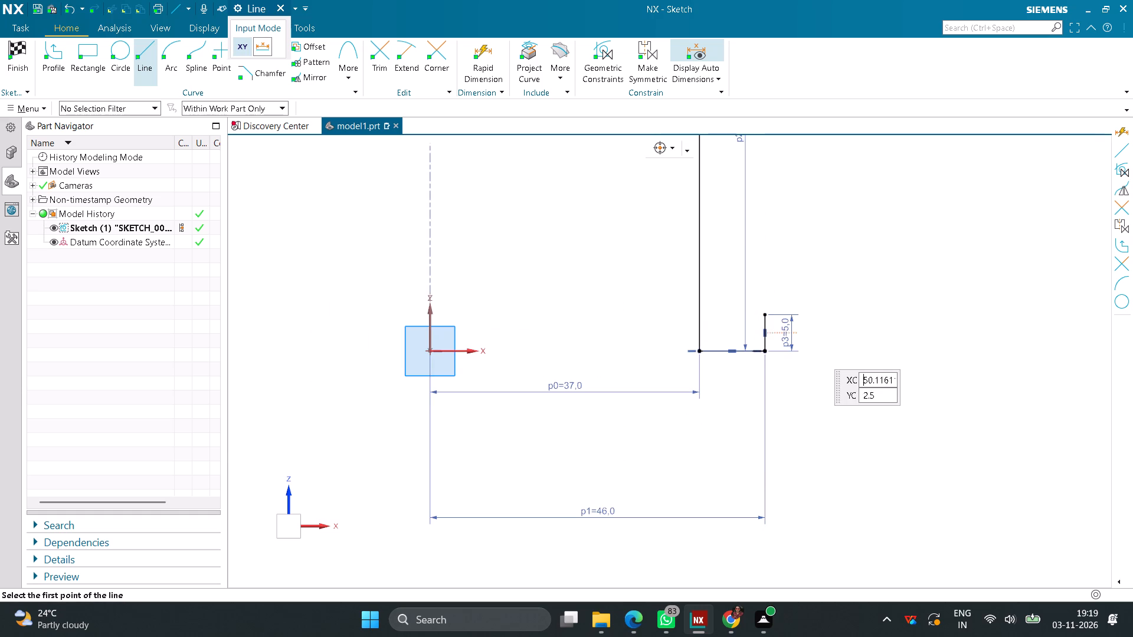
Draw a rectangular groove from the 5 mm line's upper endpoint: 4 mm inward at 180°, 2 mm up at 90°, and 4 mm back outward.
{"action": "scroll", "coordinate": [793, 328], "scroll_direction": "up", "scroll_amount": 3}
{"action": "left_click", "coordinate": [740, 300]}
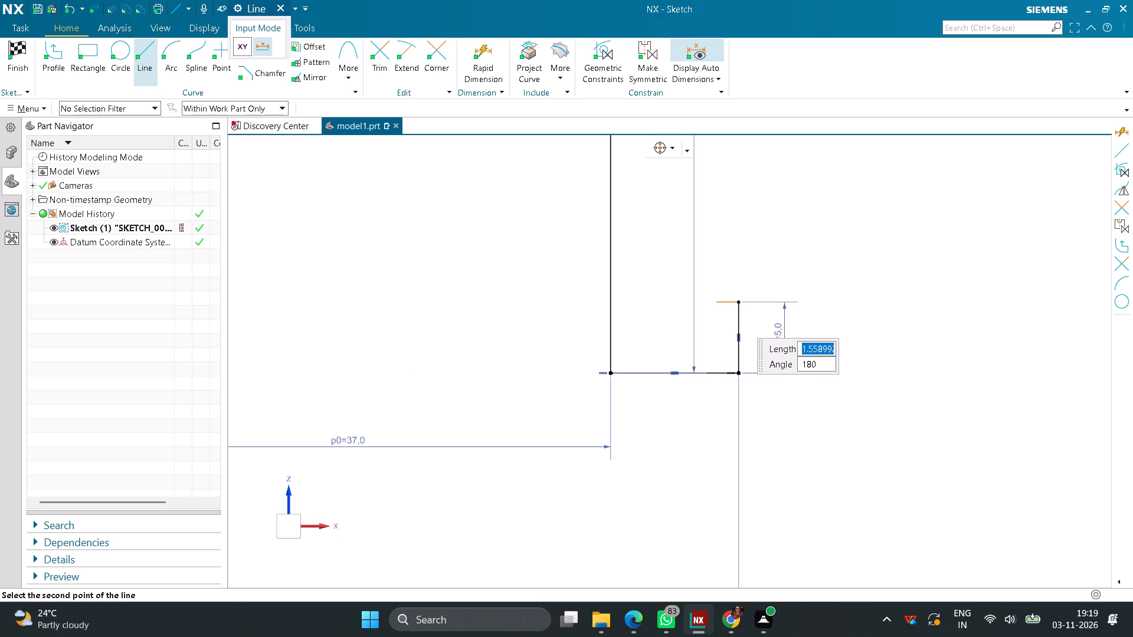
{"action": "key", "text": "4"}
{"action": "key", "text": "Return"}
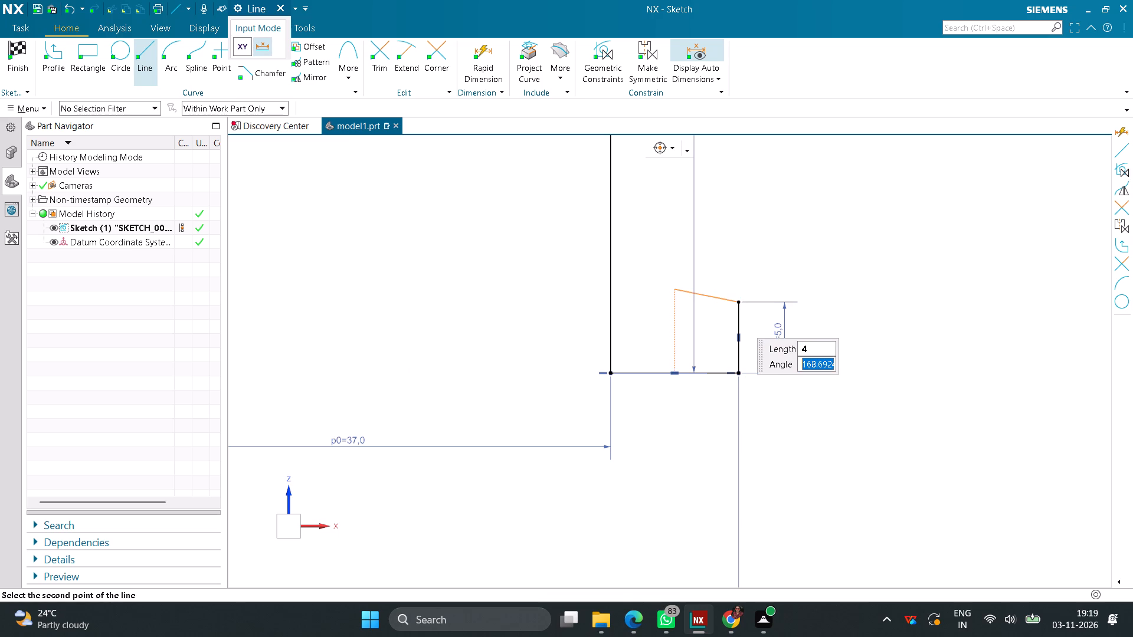
{"action": "type", "text": "180"}
{"action": "key", "text": "Return"}
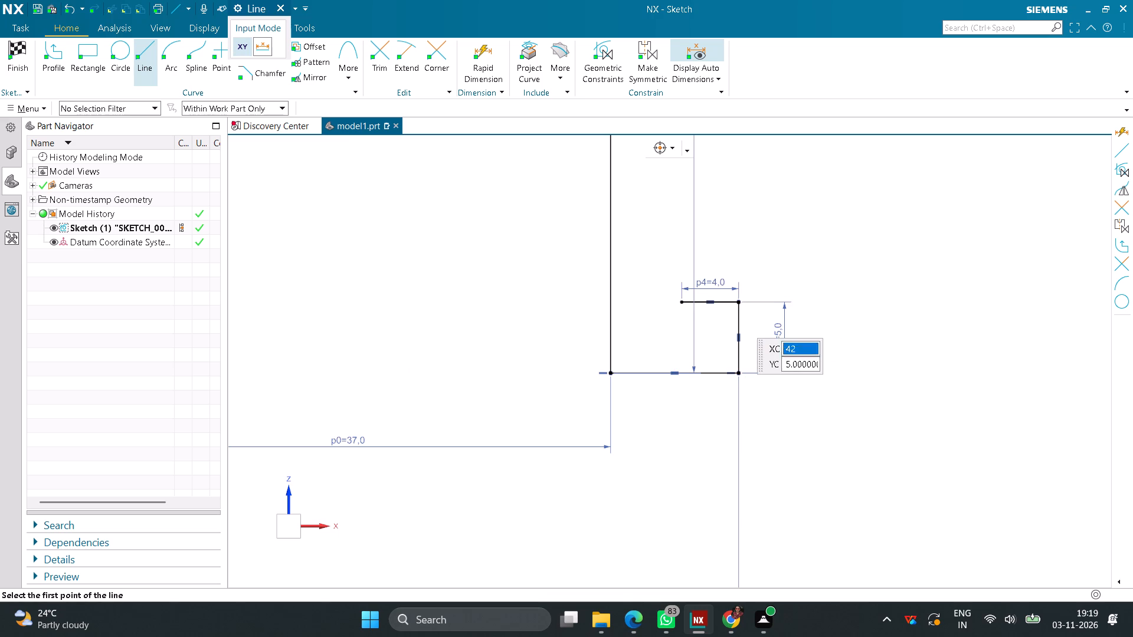
{"action": "left_click", "coordinate": [680, 298]}
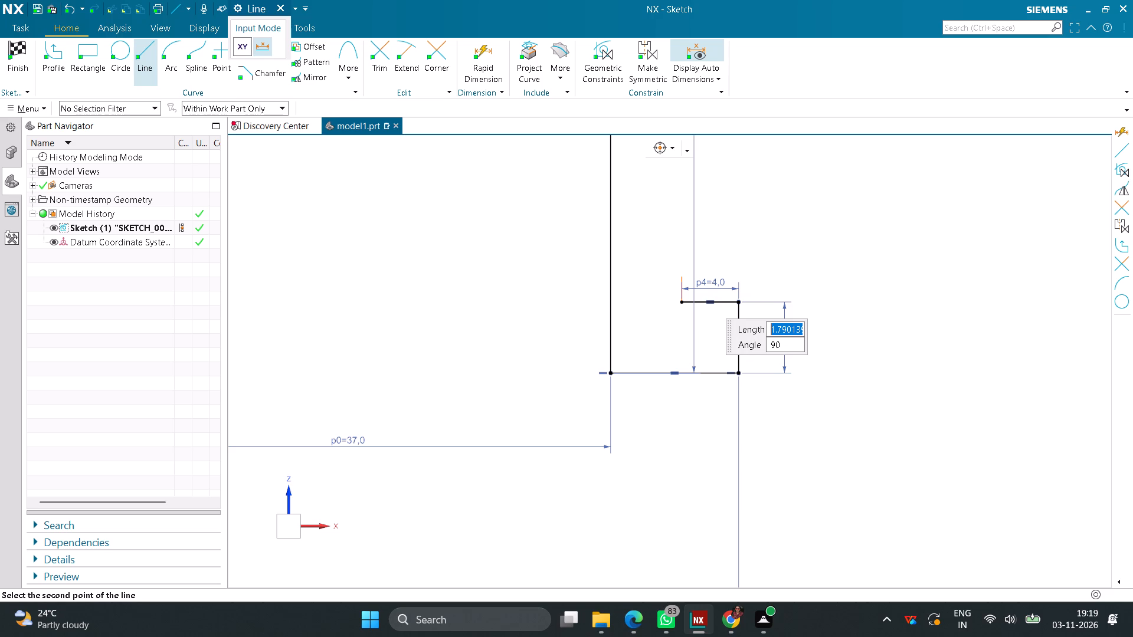
{"action": "key", "text": "2"}
{"action": "key", "text": "Return"}
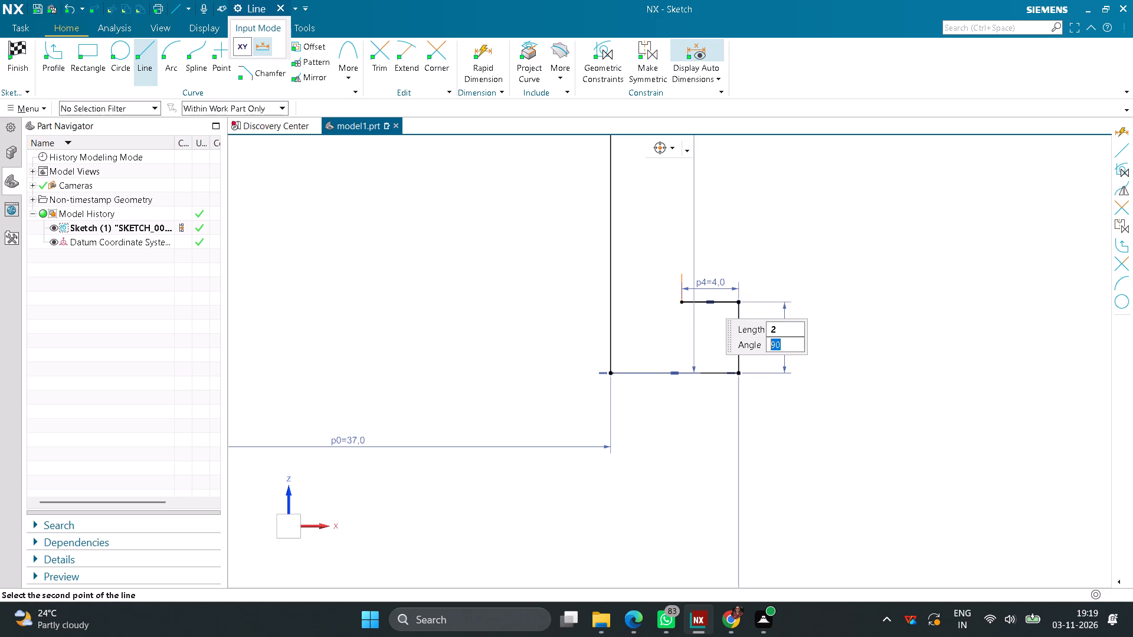
{"action": "key", "text": "Return"}
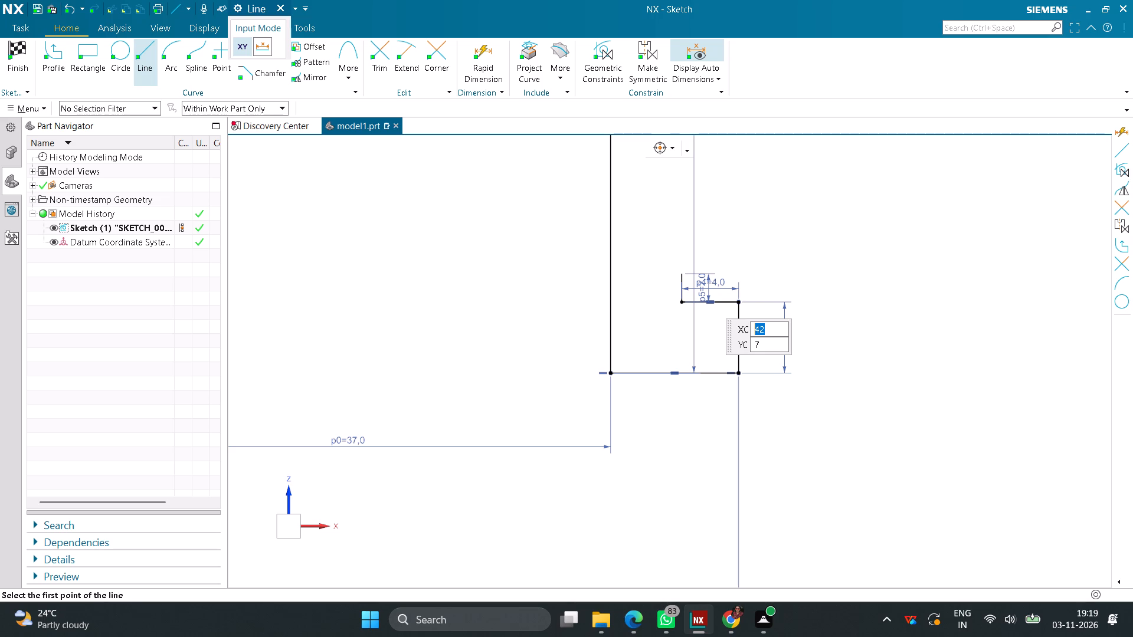
{"action": "left_click", "coordinate": [687, 274]}
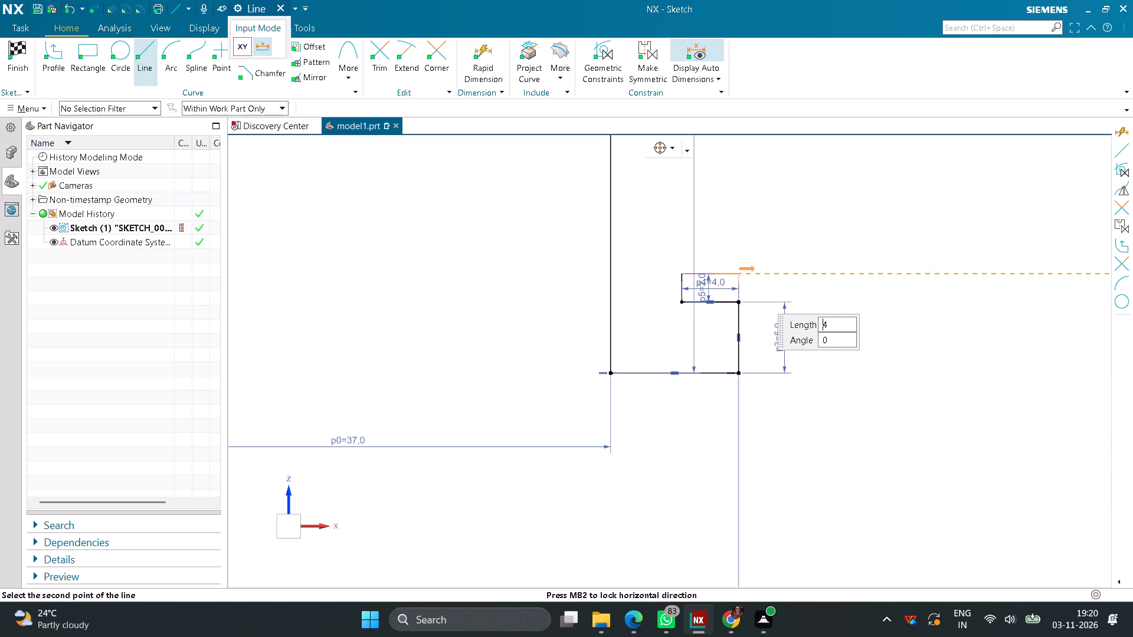
{"action": "key", "text": "4"}
{"action": "key", "text": "Return"}
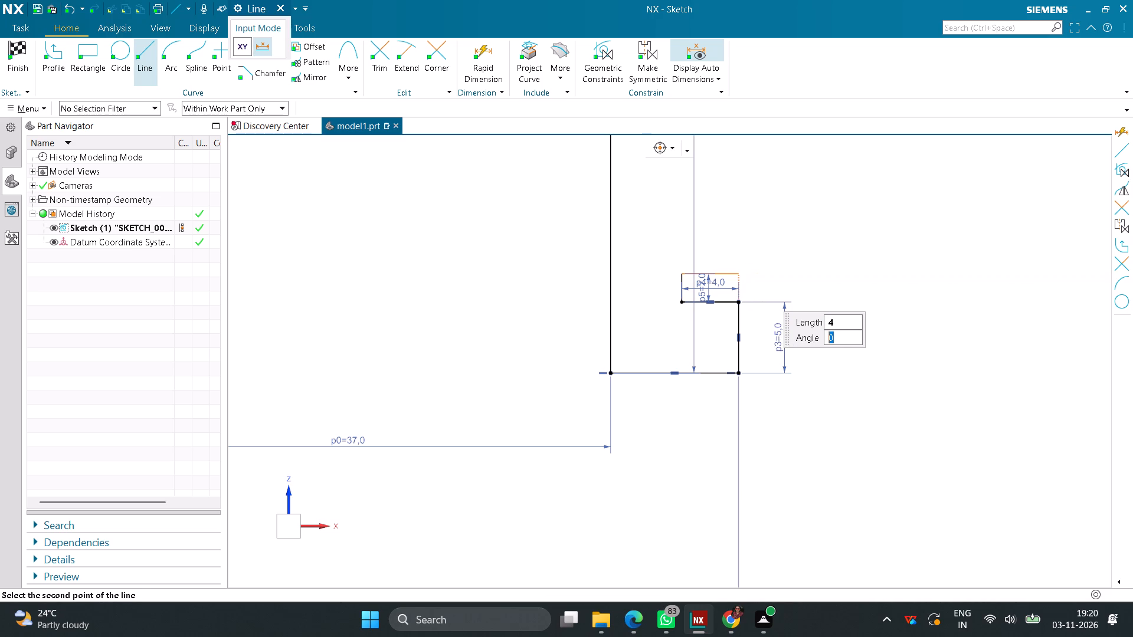
{"action": "key", "text": "Return"}
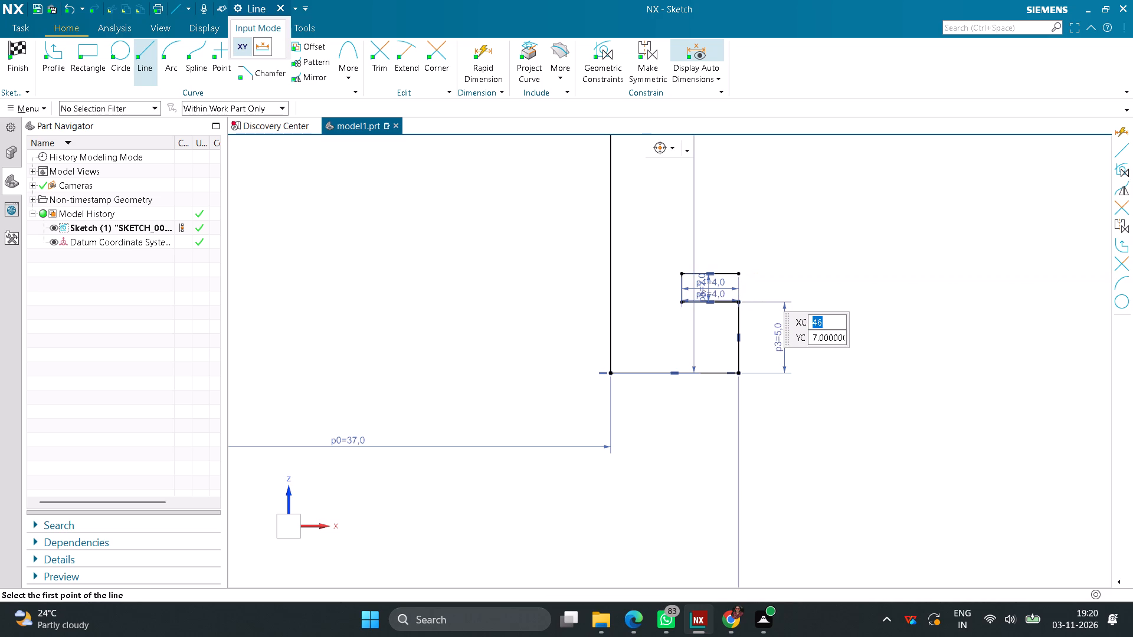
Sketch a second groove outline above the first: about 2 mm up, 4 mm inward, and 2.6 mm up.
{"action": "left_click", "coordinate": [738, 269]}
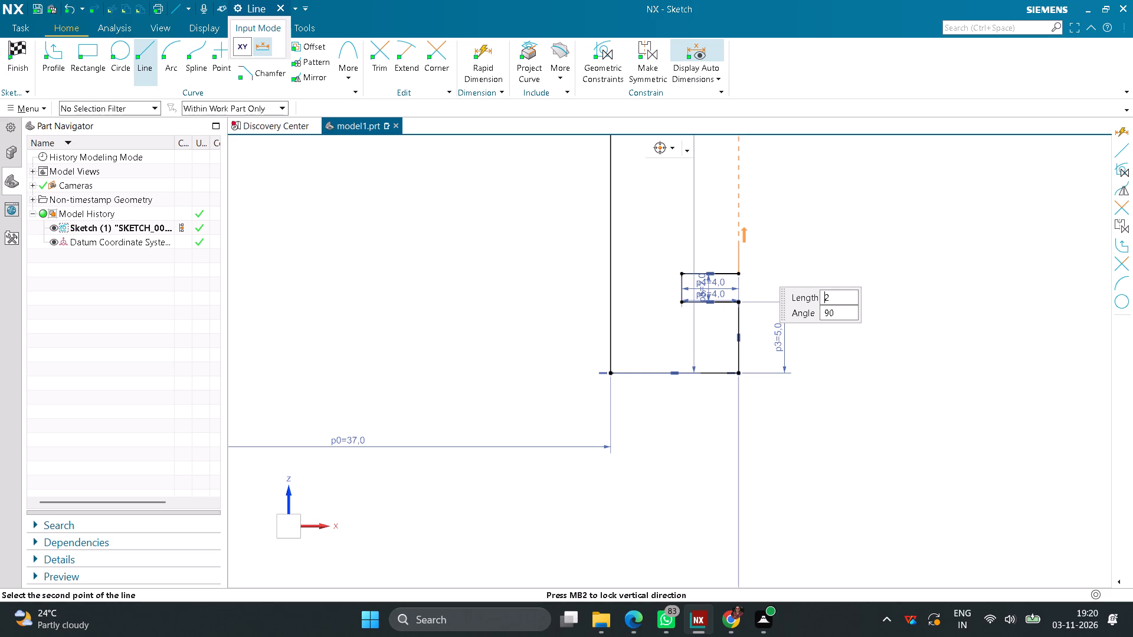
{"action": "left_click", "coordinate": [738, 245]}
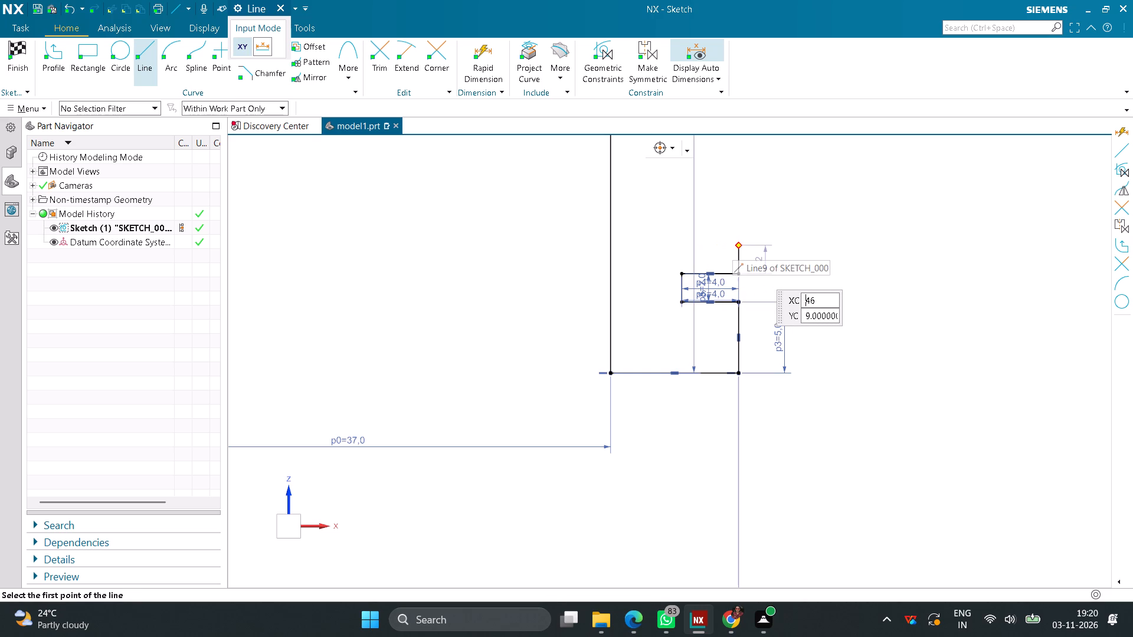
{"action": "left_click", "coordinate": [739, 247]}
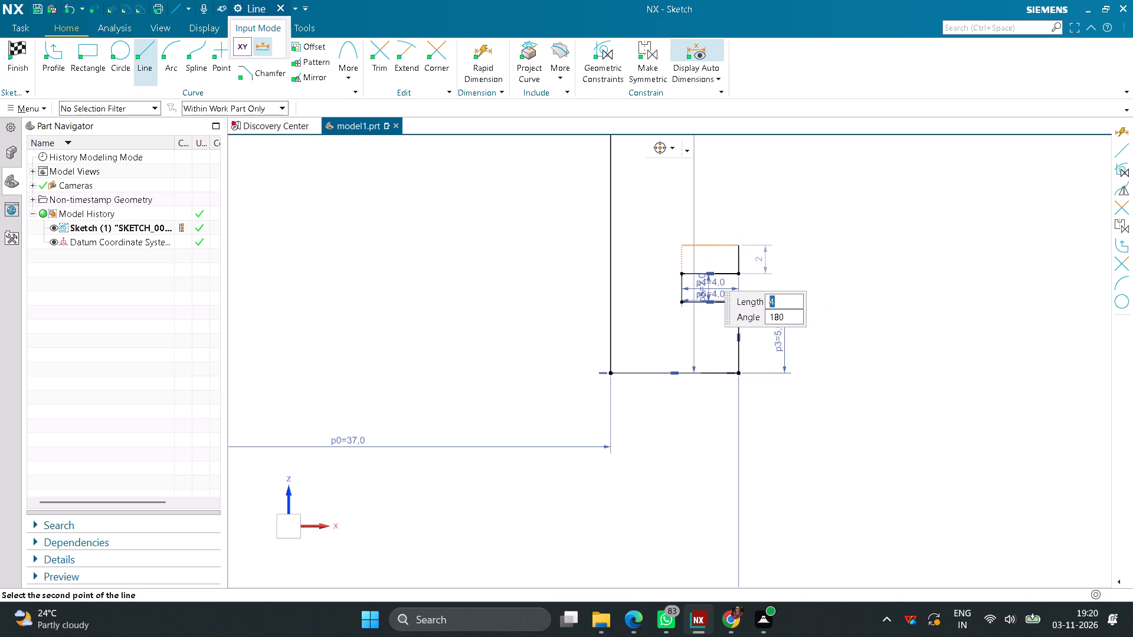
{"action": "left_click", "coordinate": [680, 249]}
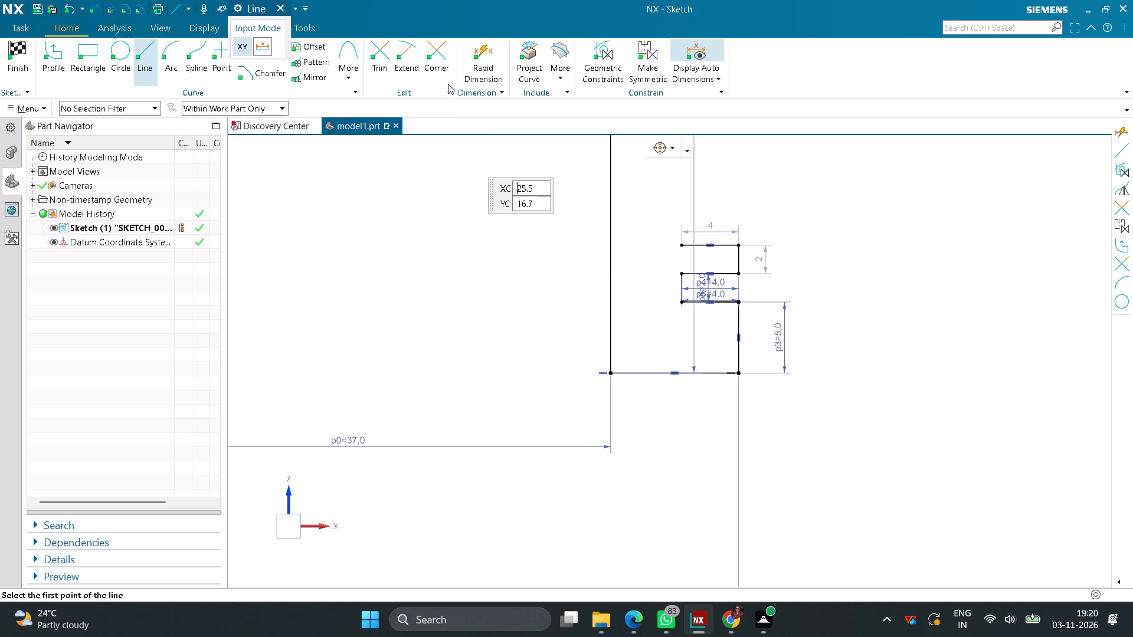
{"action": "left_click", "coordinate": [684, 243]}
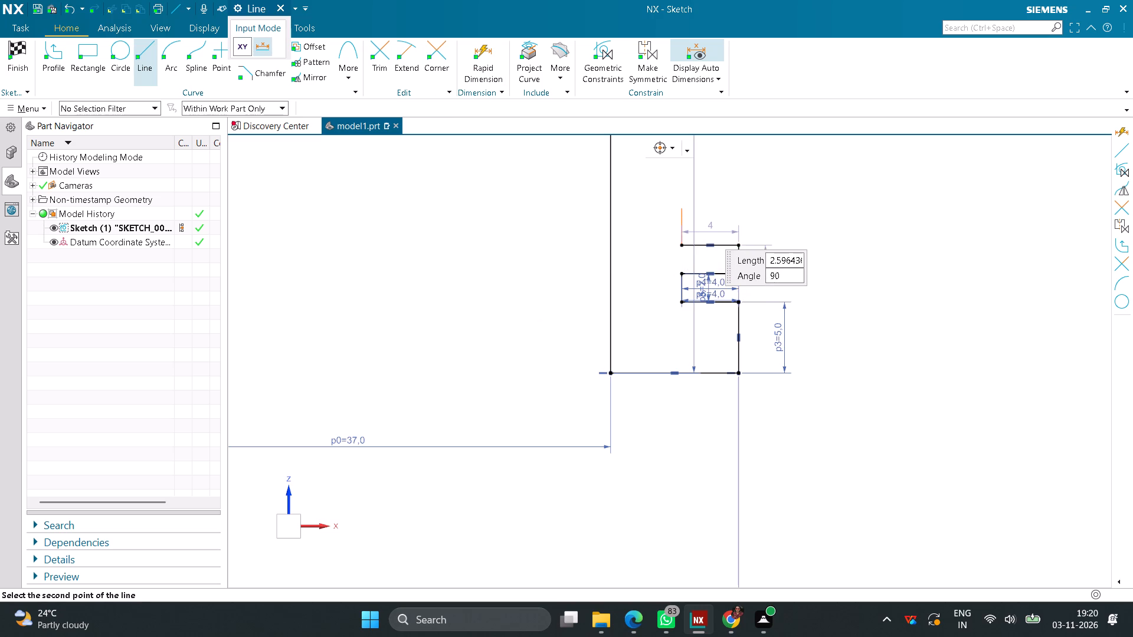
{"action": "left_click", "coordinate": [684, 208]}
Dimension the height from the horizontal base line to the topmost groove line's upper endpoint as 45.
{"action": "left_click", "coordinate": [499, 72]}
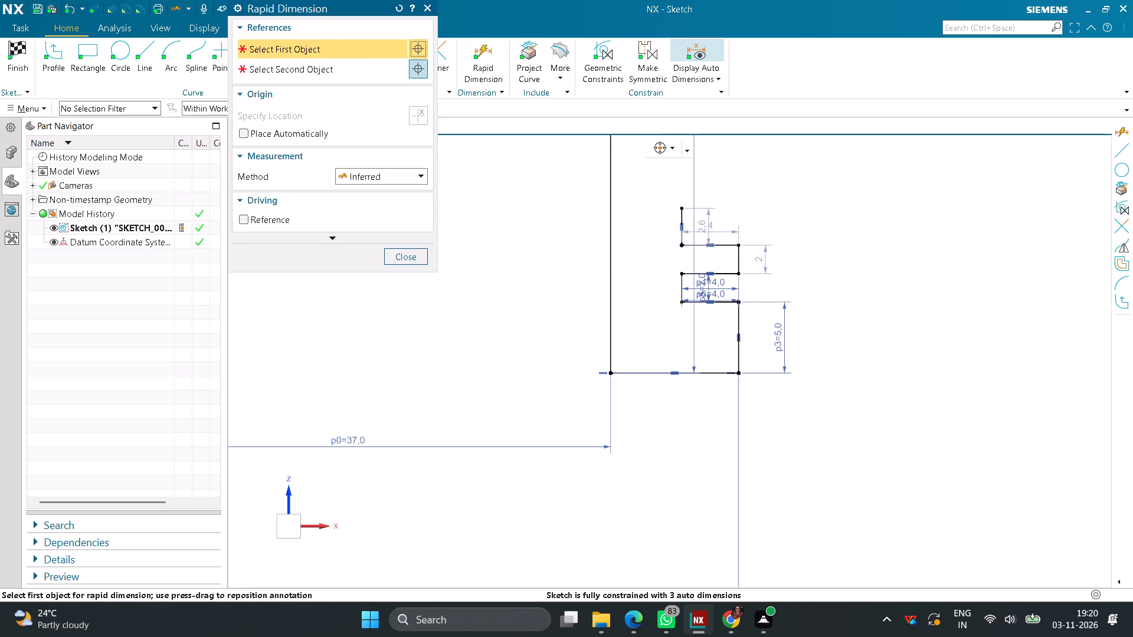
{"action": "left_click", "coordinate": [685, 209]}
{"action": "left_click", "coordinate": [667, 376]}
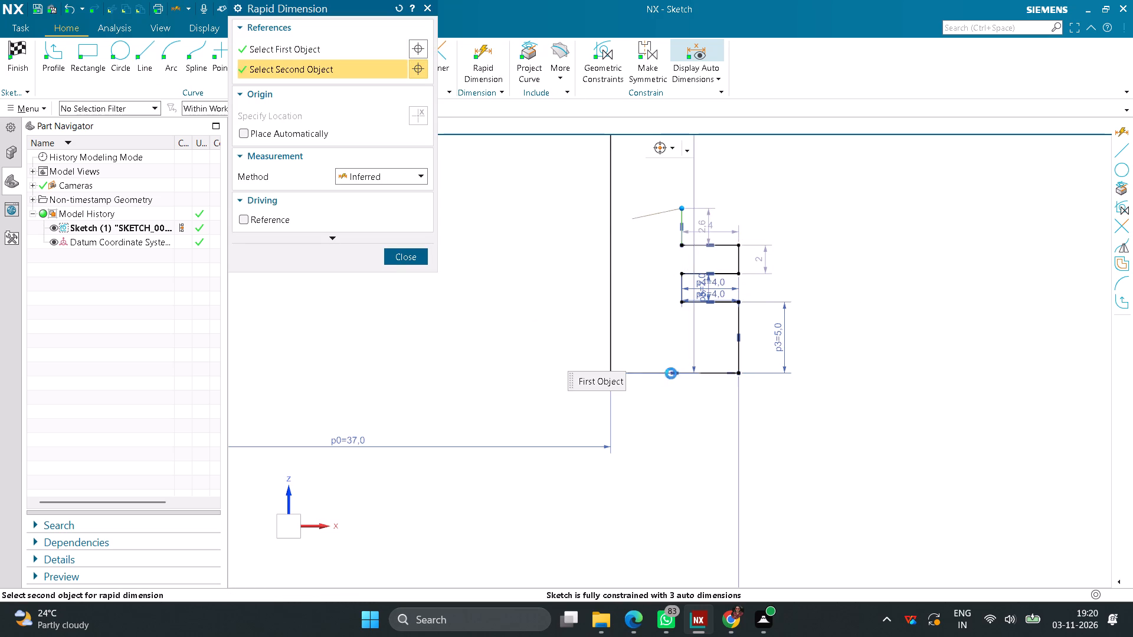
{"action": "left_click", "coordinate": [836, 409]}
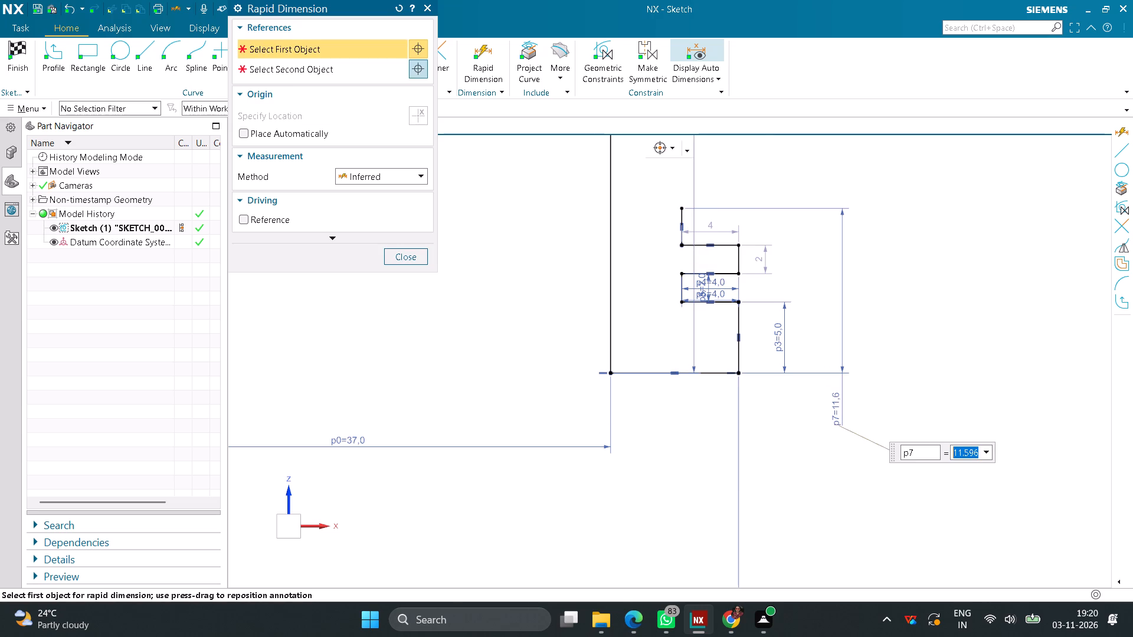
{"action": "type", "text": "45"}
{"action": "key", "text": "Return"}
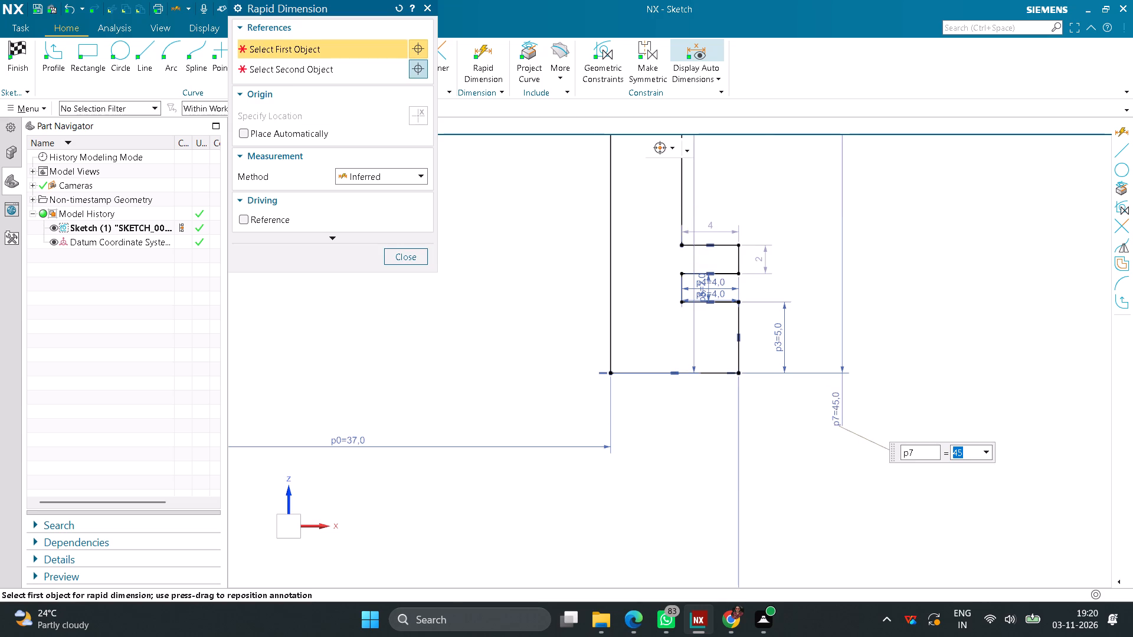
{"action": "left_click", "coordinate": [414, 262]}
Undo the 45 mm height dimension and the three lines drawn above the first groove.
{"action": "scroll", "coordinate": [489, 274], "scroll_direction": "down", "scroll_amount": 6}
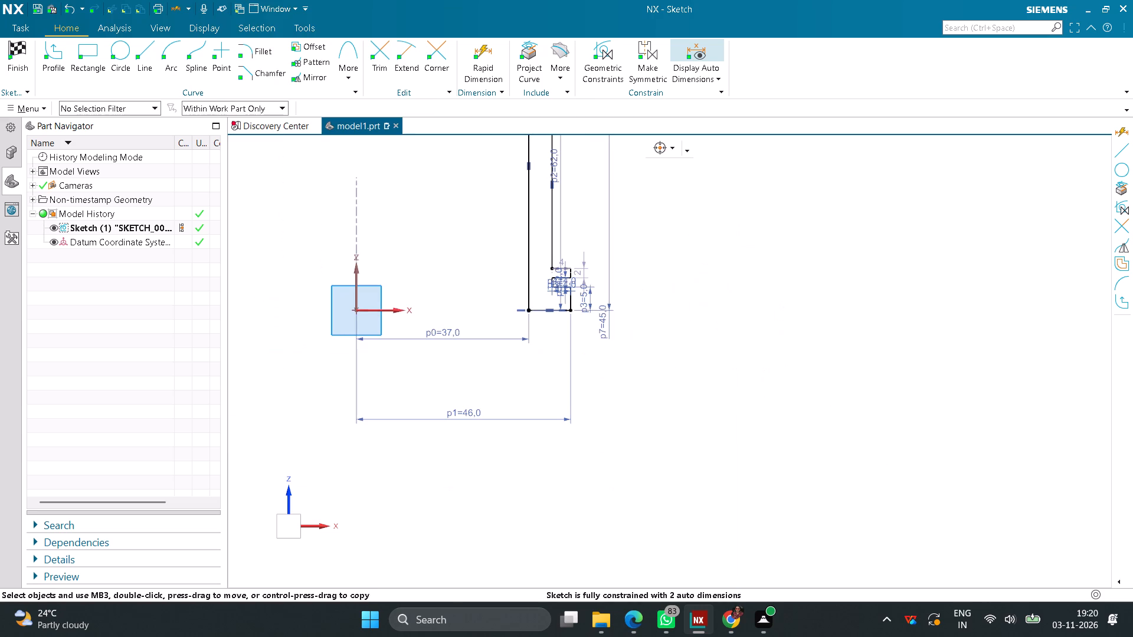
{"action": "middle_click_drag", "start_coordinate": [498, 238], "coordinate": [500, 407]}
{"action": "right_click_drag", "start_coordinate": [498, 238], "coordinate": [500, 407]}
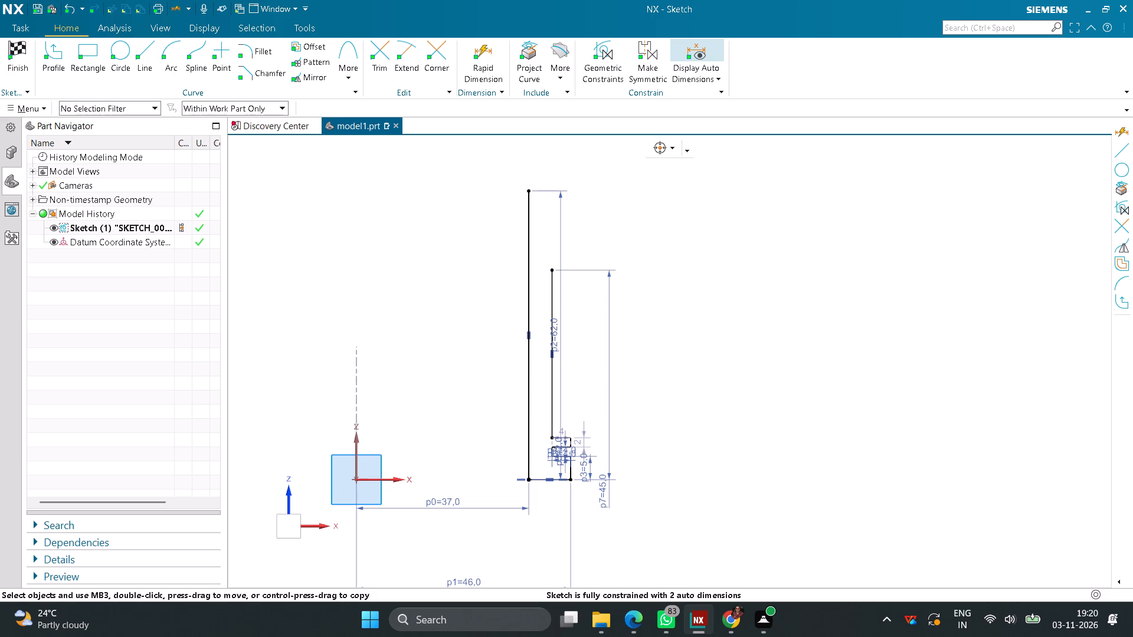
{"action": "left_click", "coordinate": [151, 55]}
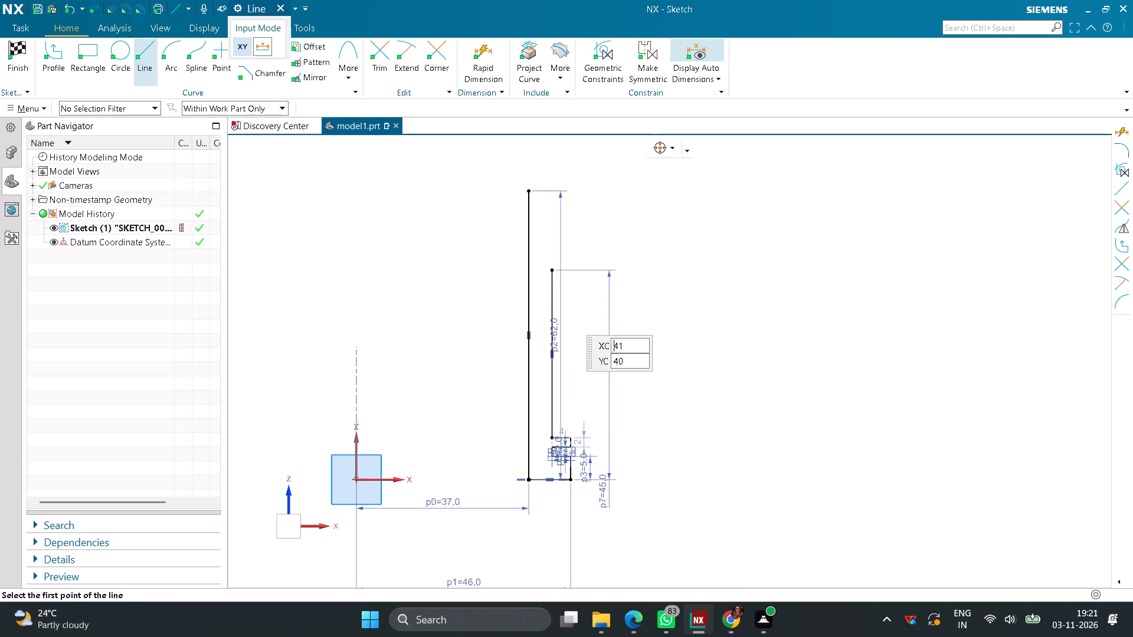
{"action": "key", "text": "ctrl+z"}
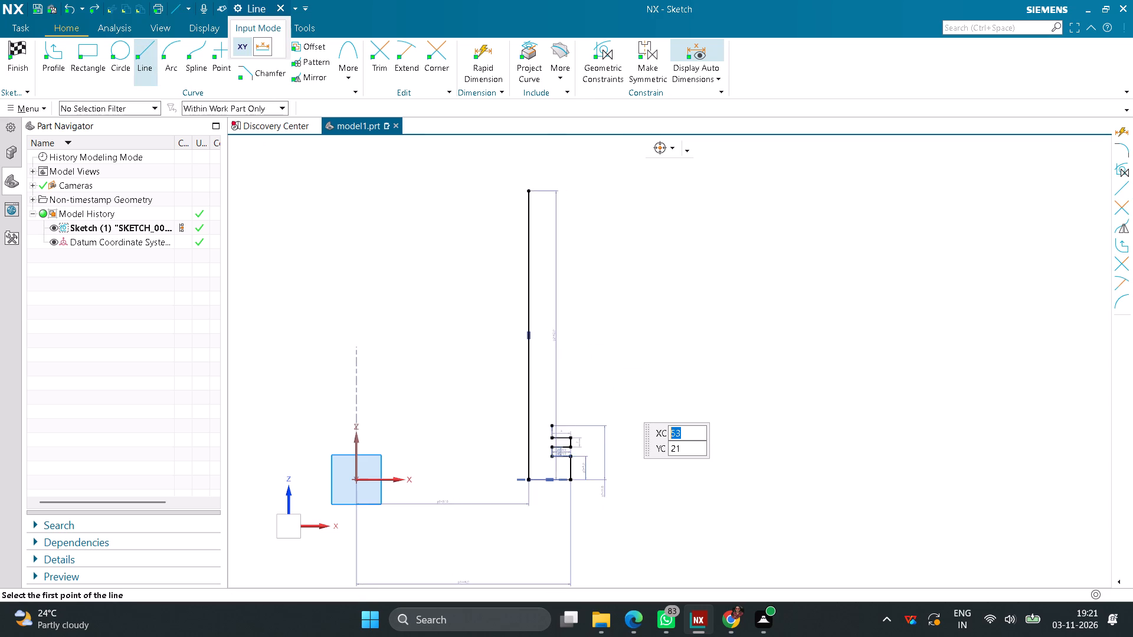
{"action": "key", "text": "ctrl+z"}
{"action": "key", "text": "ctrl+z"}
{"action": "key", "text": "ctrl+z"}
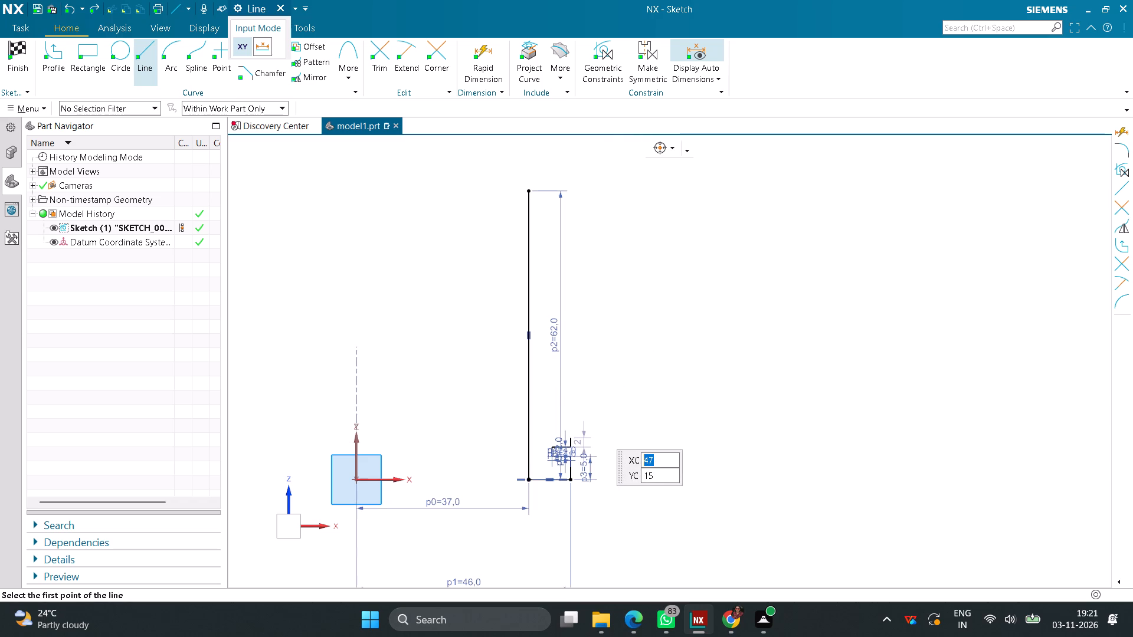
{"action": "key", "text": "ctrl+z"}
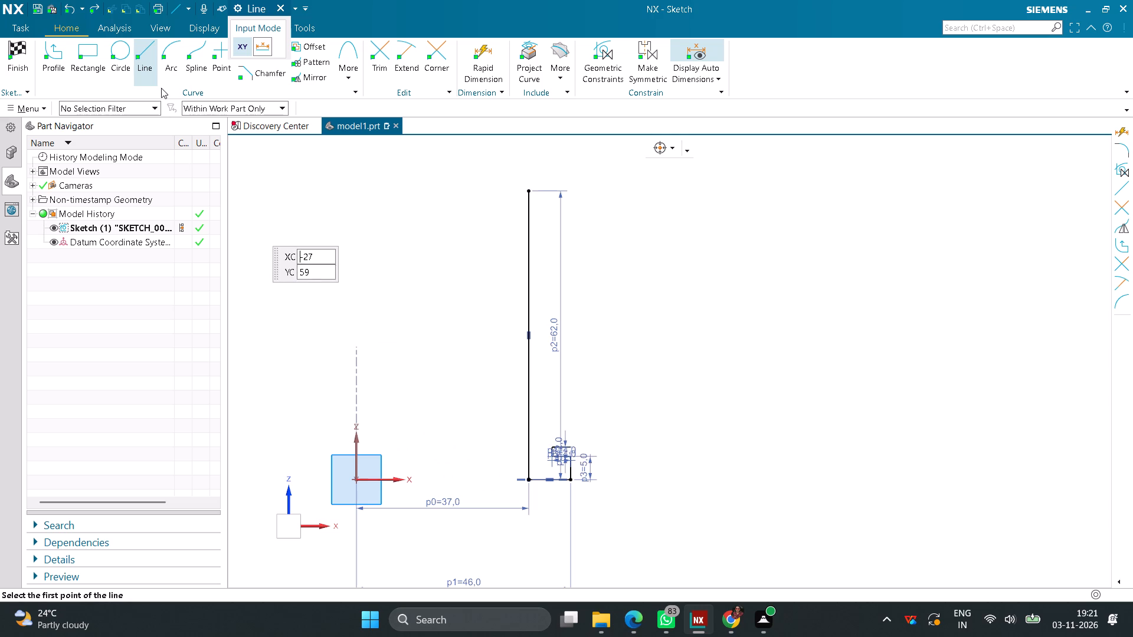
Draw a vertical line about 11.5 mm long upward from the groove's upper outer corner.
{"action": "scroll", "coordinate": [578, 448], "scroll_direction": "up", "scroll_amount": 4}
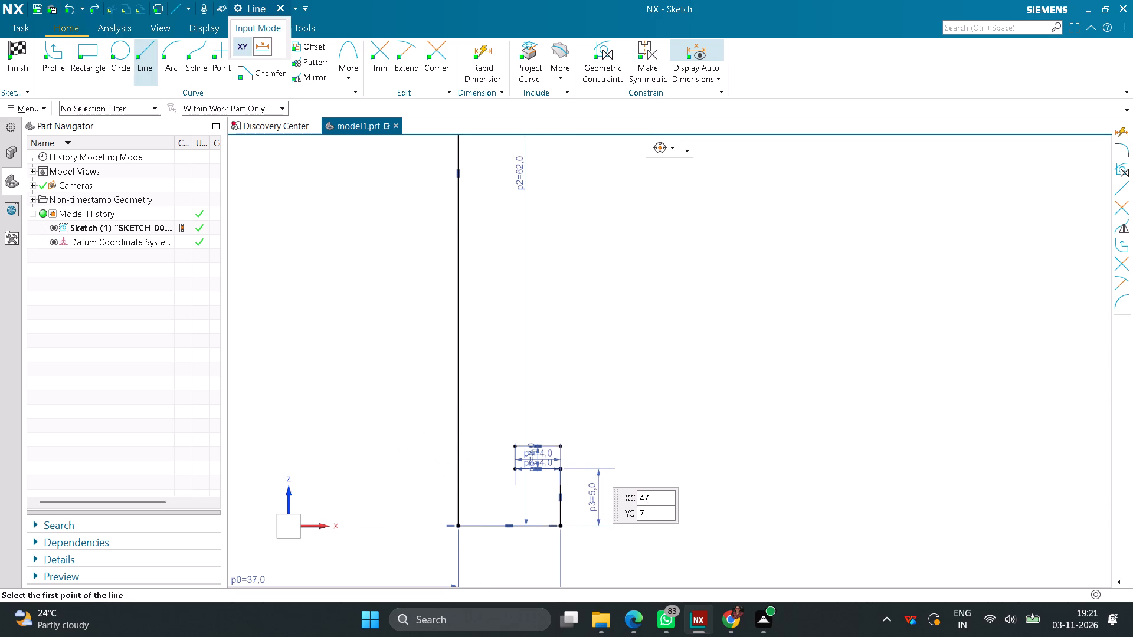
{"action": "left_click", "coordinate": [561, 446]}
{"action": "left_click", "coordinate": [553, 314]}
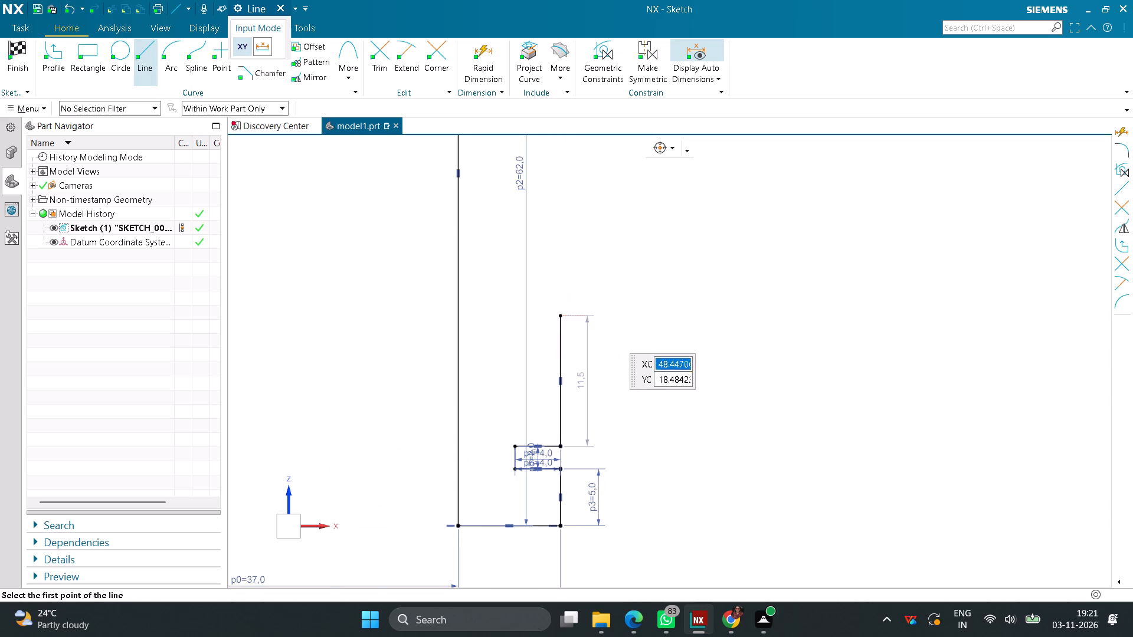
Dimension the height from the horizontal base line to the outer vertical line's upper endpoint as 45.
{"action": "left_click", "coordinate": [484, 82]}
{"action": "left_click", "coordinate": [565, 314]}
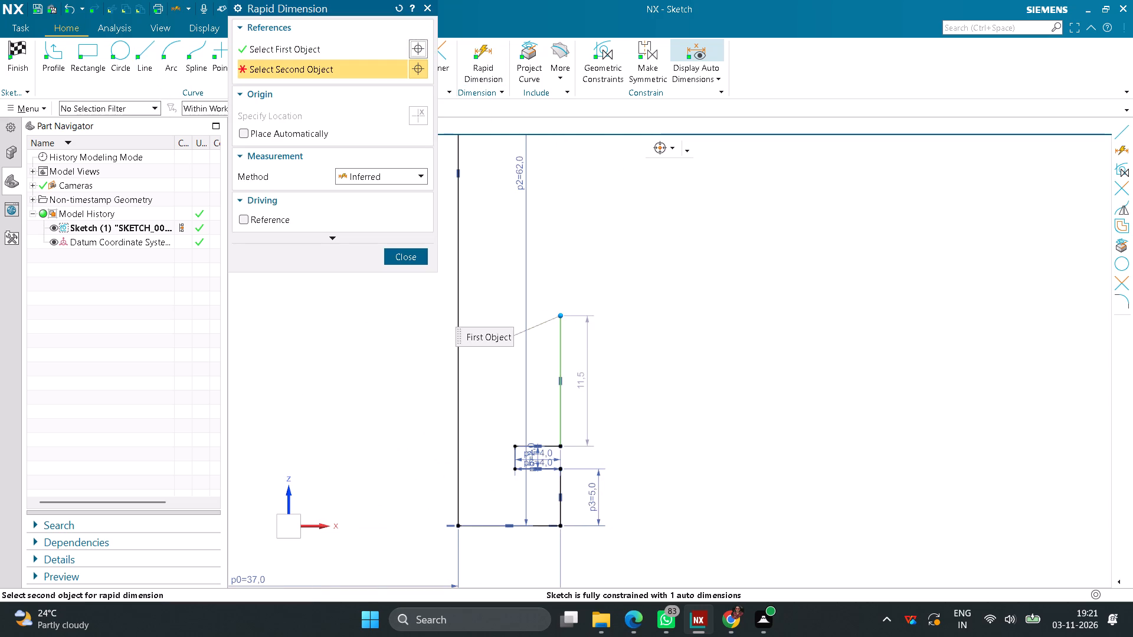
{"action": "left_click", "coordinate": [538, 529]}
{"action": "left_click", "coordinate": [669, 461]}
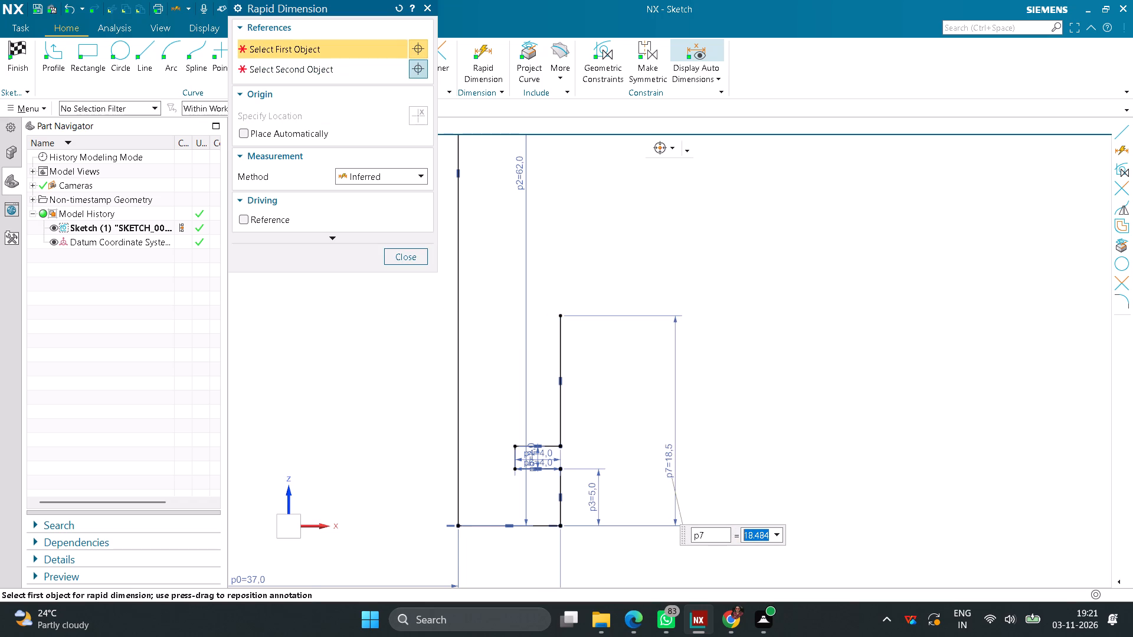
{"action": "type", "text": "45"}
{"action": "key", "text": "Return"}
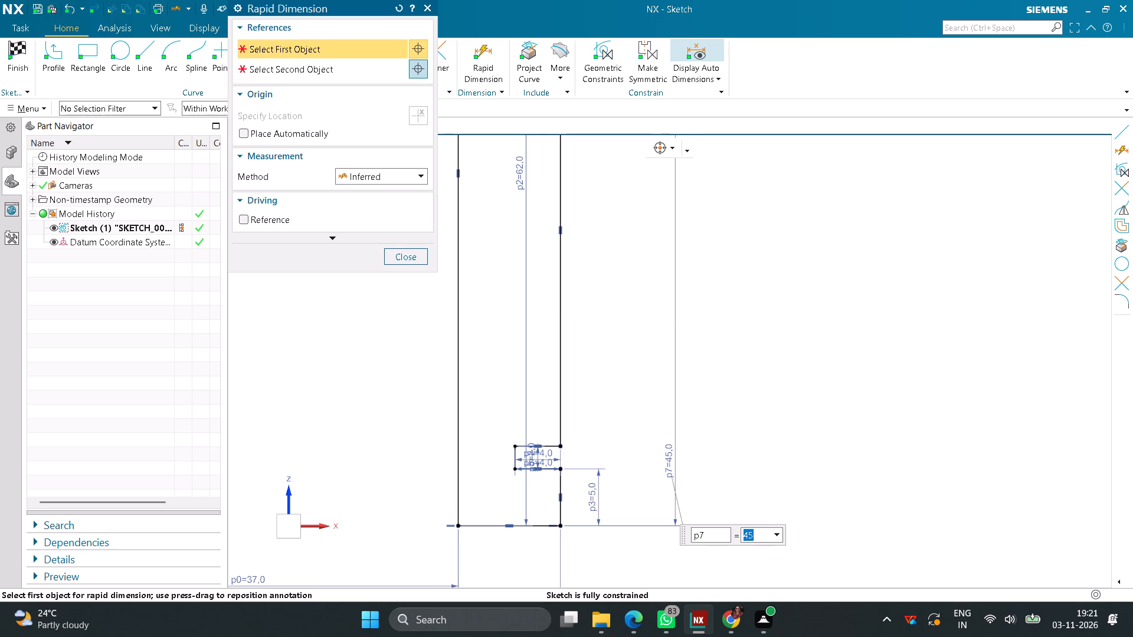
{"action": "left_click", "coordinate": [413, 255]}
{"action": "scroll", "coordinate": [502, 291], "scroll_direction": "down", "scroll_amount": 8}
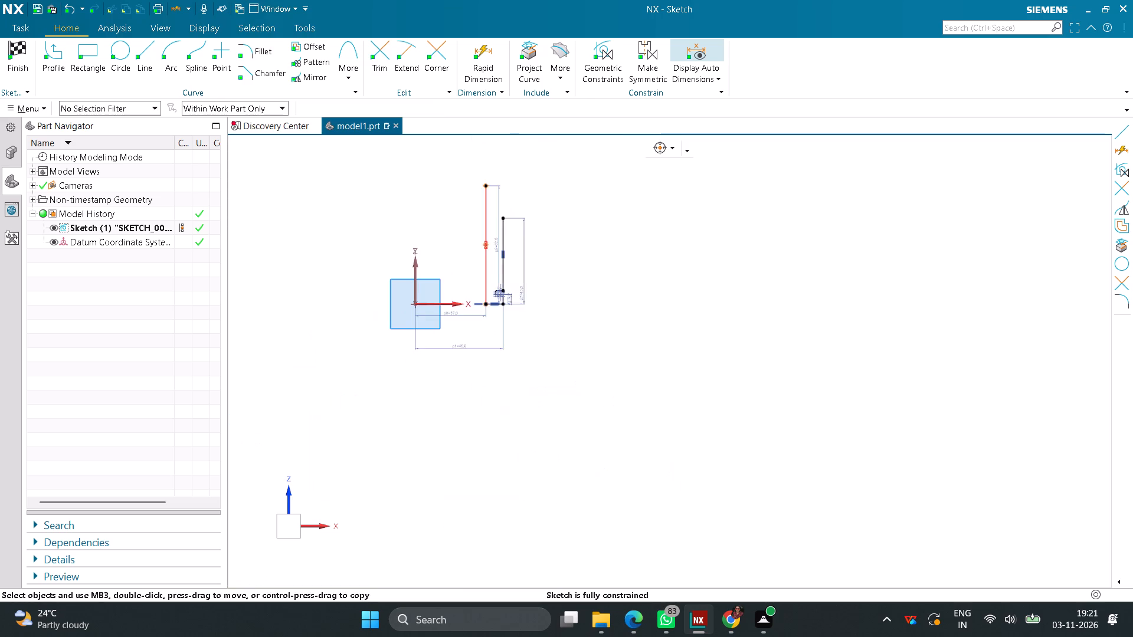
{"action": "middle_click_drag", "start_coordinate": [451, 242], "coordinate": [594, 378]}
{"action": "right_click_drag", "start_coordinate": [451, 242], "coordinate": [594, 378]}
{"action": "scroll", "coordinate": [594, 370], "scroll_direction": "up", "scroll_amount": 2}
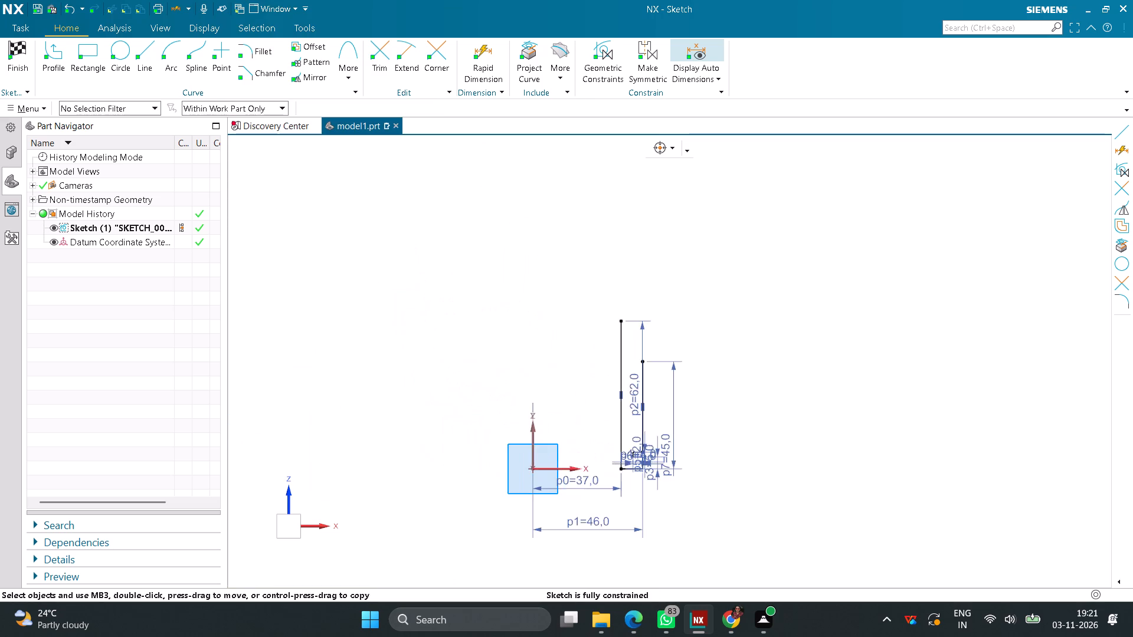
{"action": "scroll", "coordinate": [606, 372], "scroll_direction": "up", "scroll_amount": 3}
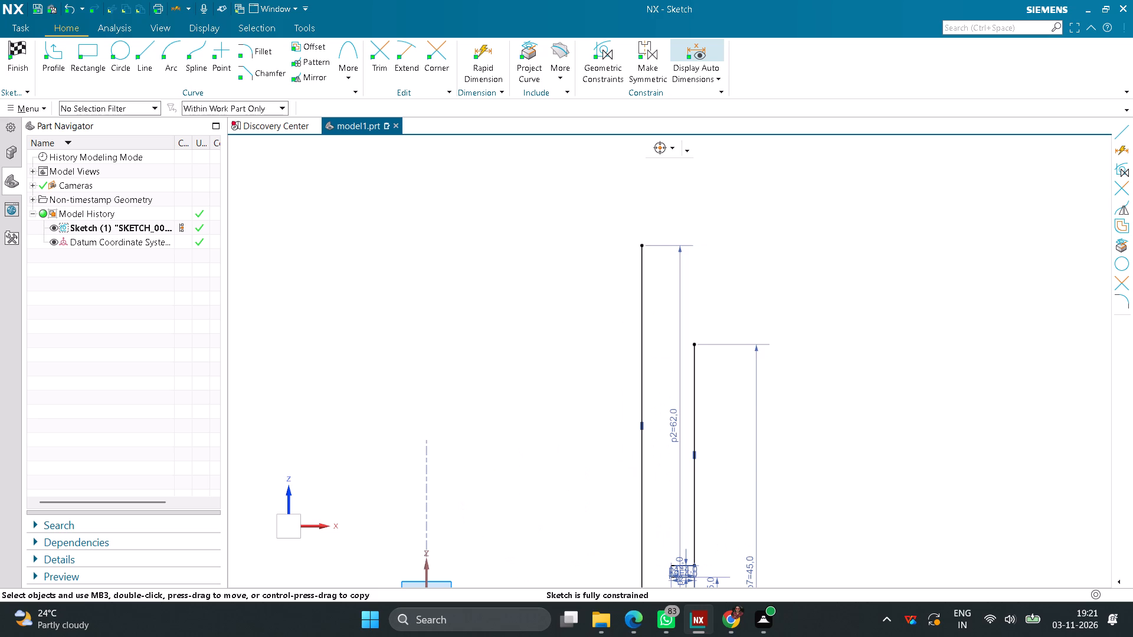
From the outer vertical line's upper endpoint, draw the first land with lines 4 mm outward, 2 mm upward and 4 mm back inward.
{"action": "left_click", "coordinate": [152, 54]}
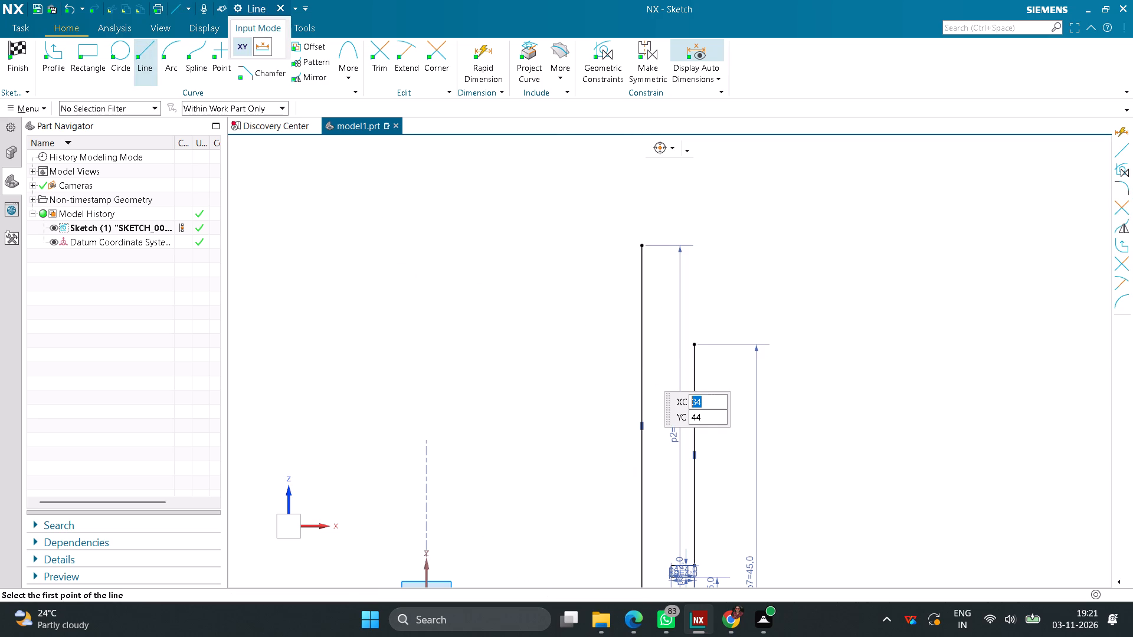
{"action": "scroll", "coordinate": [720, 365], "scroll_direction": "up", "scroll_amount": 3}
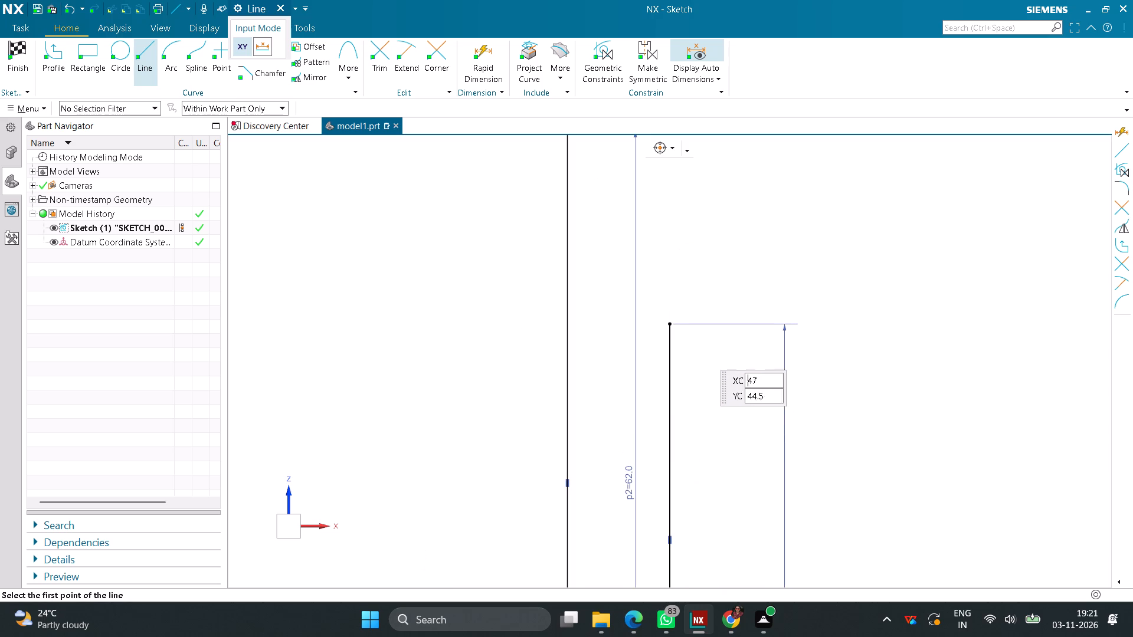
{"action": "left_click", "coordinate": [671, 323]}
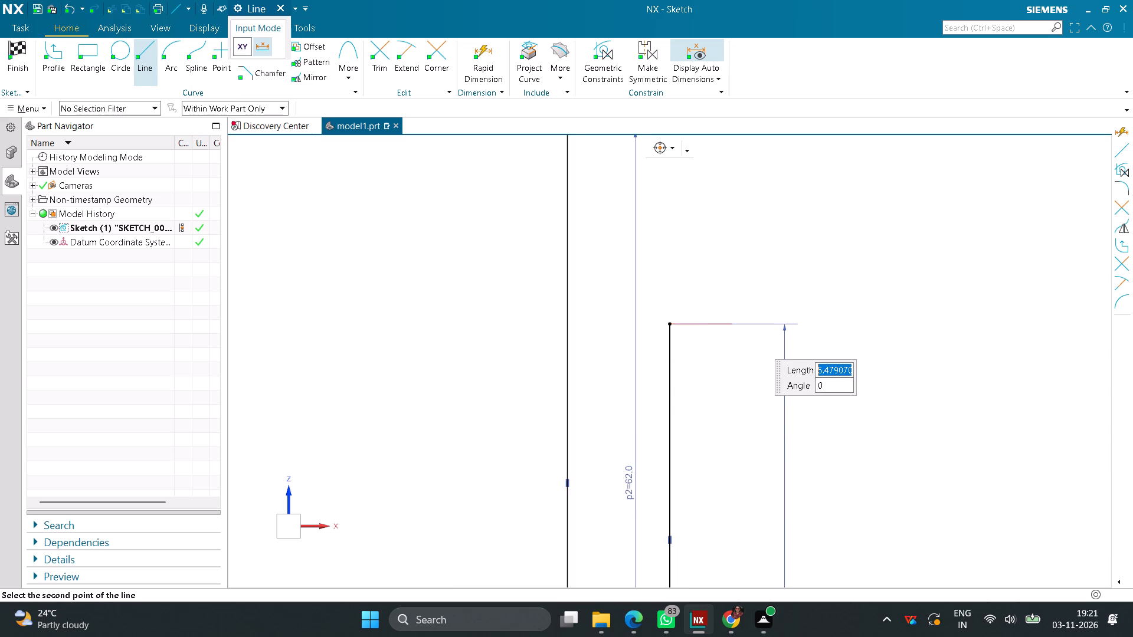
{"action": "key", "text": "4"}
{"action": "key", "text": "Return"}
{"action": "key", "text": "Return"}
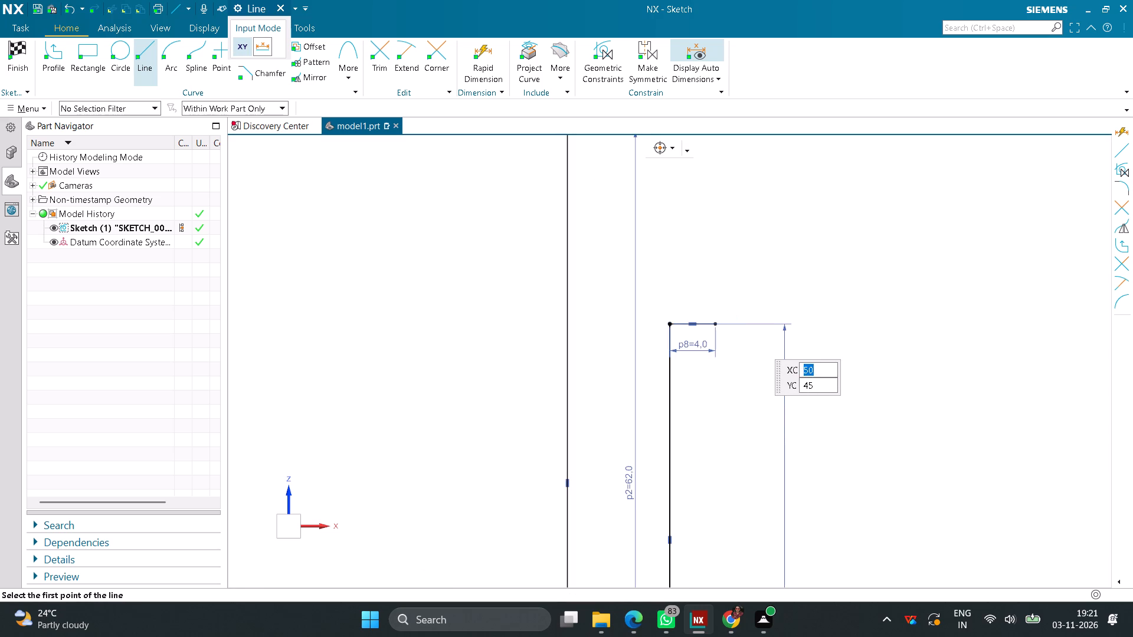
{"action": "left_click", "coordinate": [715, 321]}
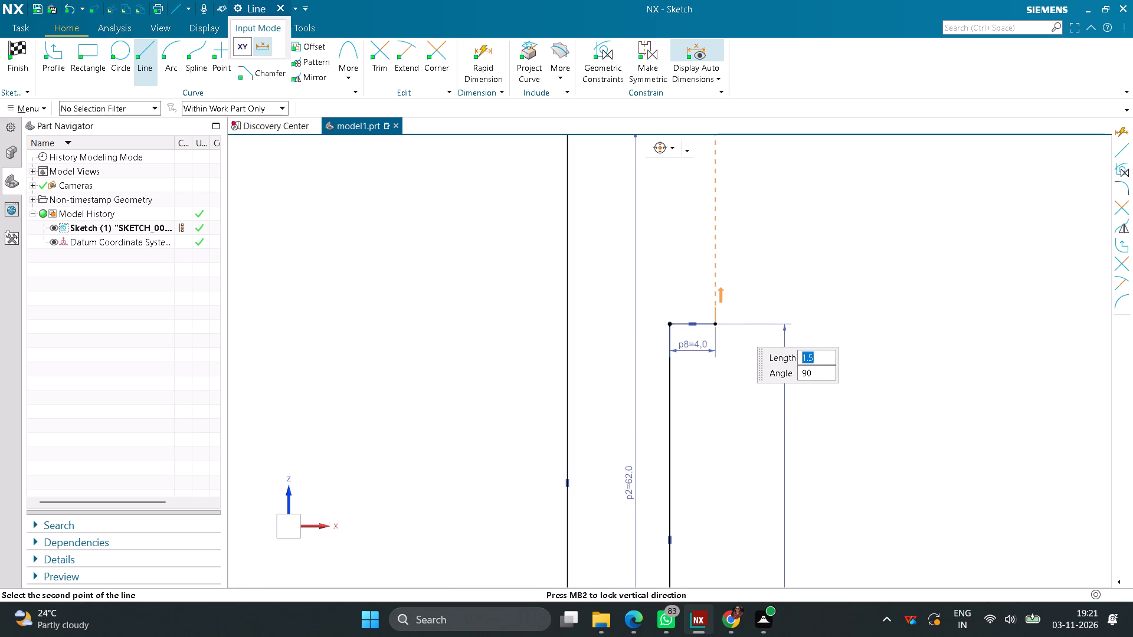
{"action": "key", "text": "2"}
{"action": "key", "text": "Return"}
{"action": "key", "text": "Return"}
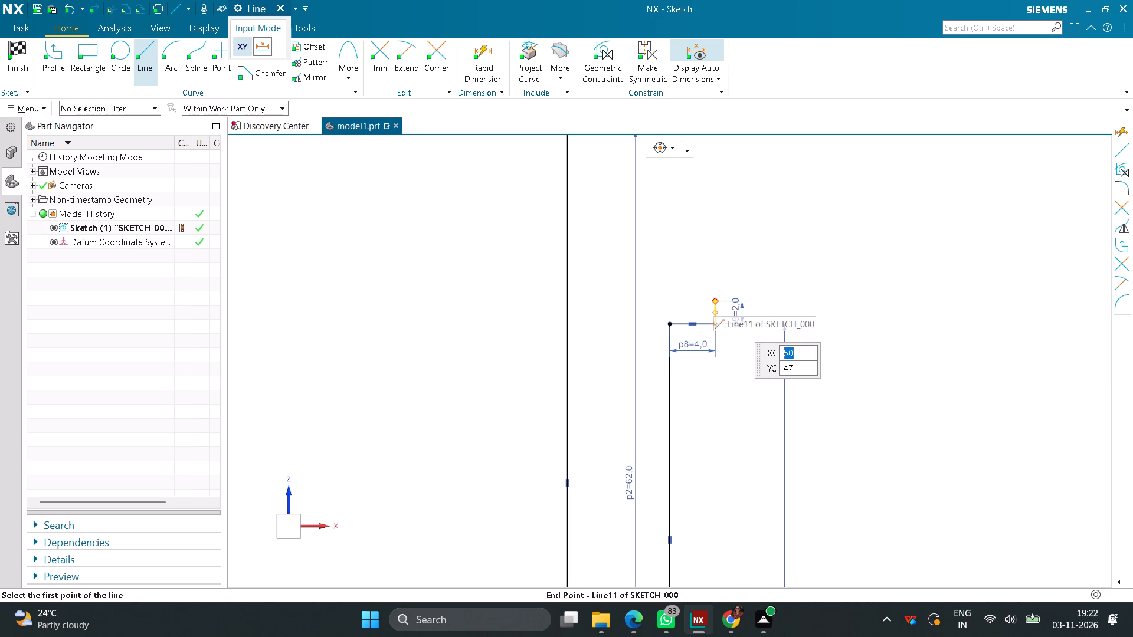
{"action": "left_click", "coordinate": [713, 301]}
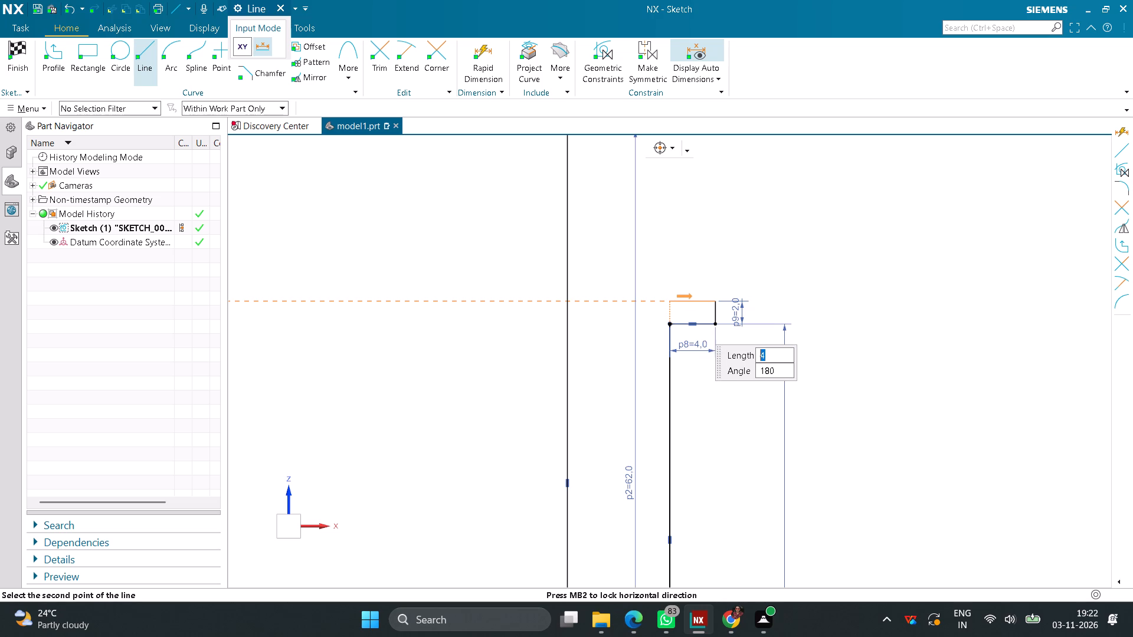
{"action": "key", "text": "4"}
{"action": "key", "text": "Return"}
{"action": "key", "text": "Return"}
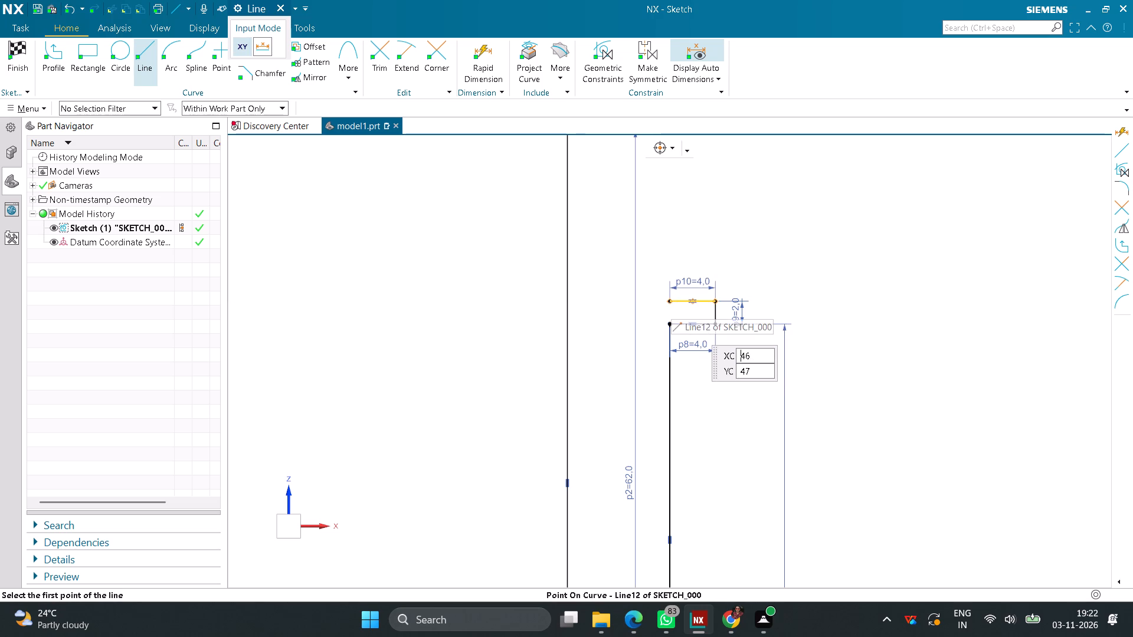
Above the first land, draw a ring groove with a 3 mm vertical bottom line and a 4 mm horizontal line outward.
{"action": "left_click", "coordinate": [670, 304]}
{"action": "key", "text": "3"}
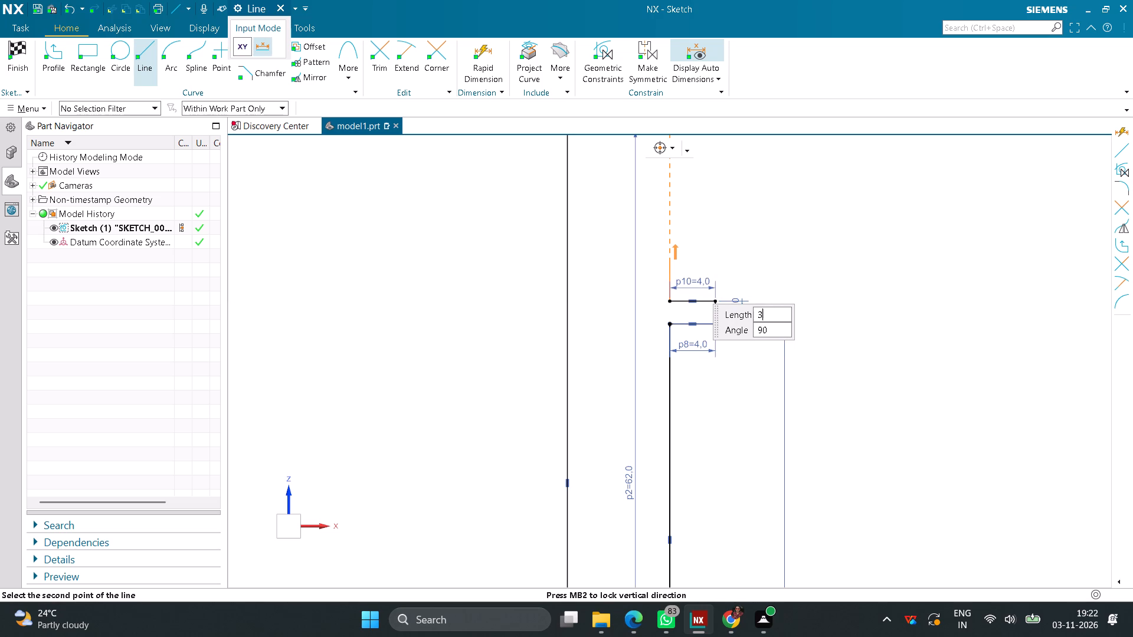
{"action": "key", "text": "Return"}
{"action": "key", "text": "Return"}
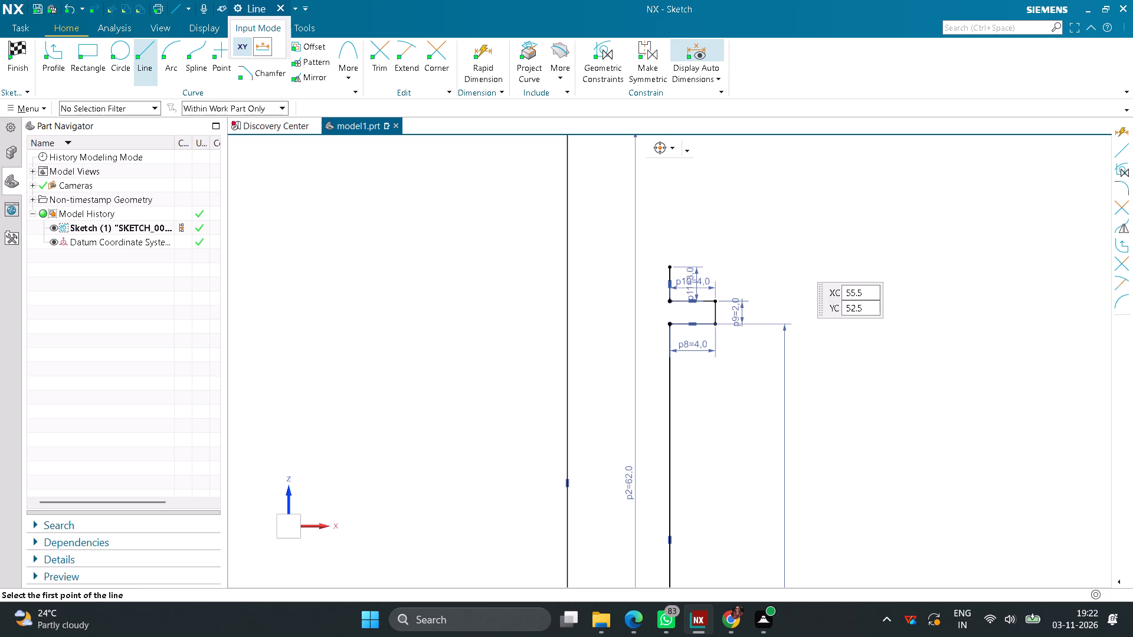
{"action": "left_click", "coordinate": [668, 265]}
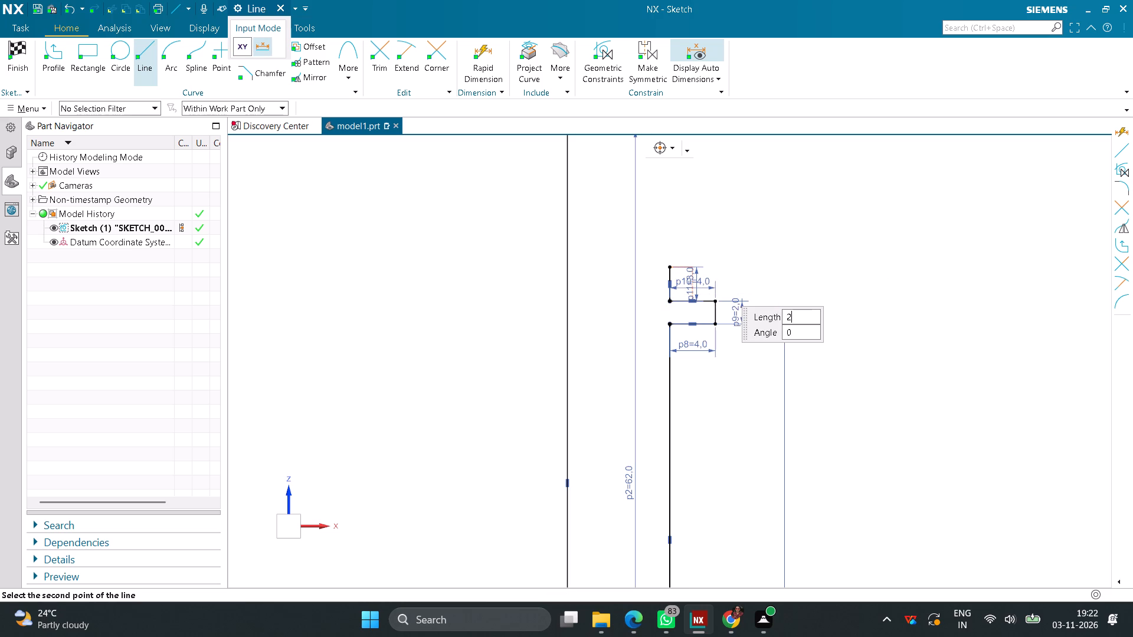
{"action": "key", "text": "4"}
{"action": "key", "text": "Return"}
{"action": "key", "text": "Return"}
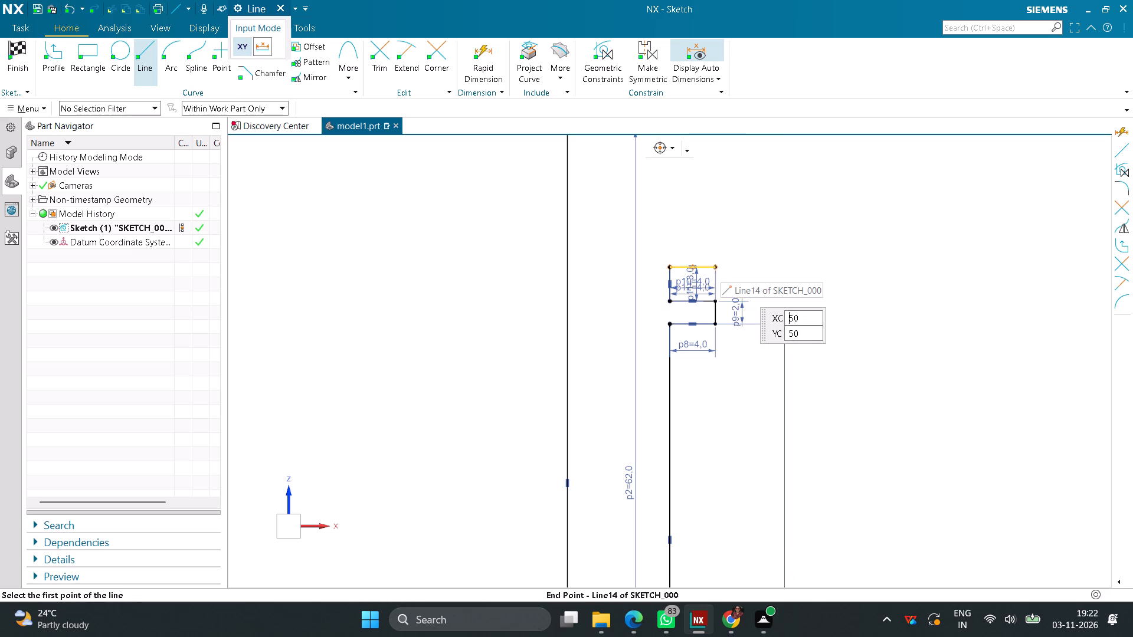
From that groove's outer corner, draw the second land with a 2 mm line upward and a 4 mm line back inward.
{"action": "left_click", "coordinate": [717, 266]}
{"action": "key", "text": "2"}
{"action": "key", "text": "Return"}
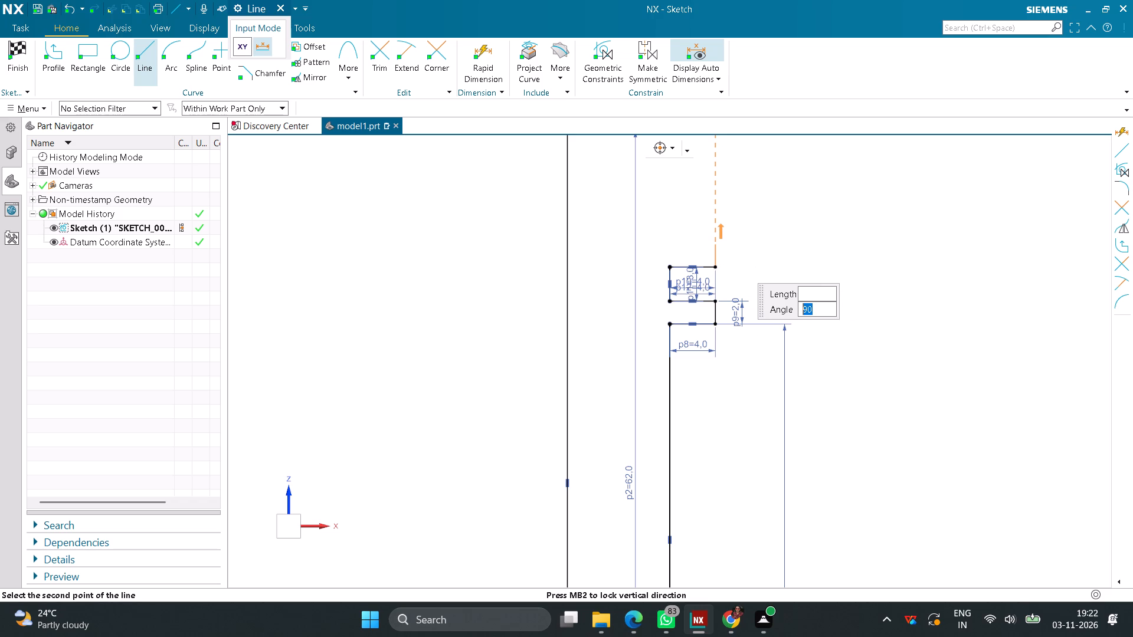
{"action": "key", "text": "Return"}
{"action": "key", "text": "Return"}
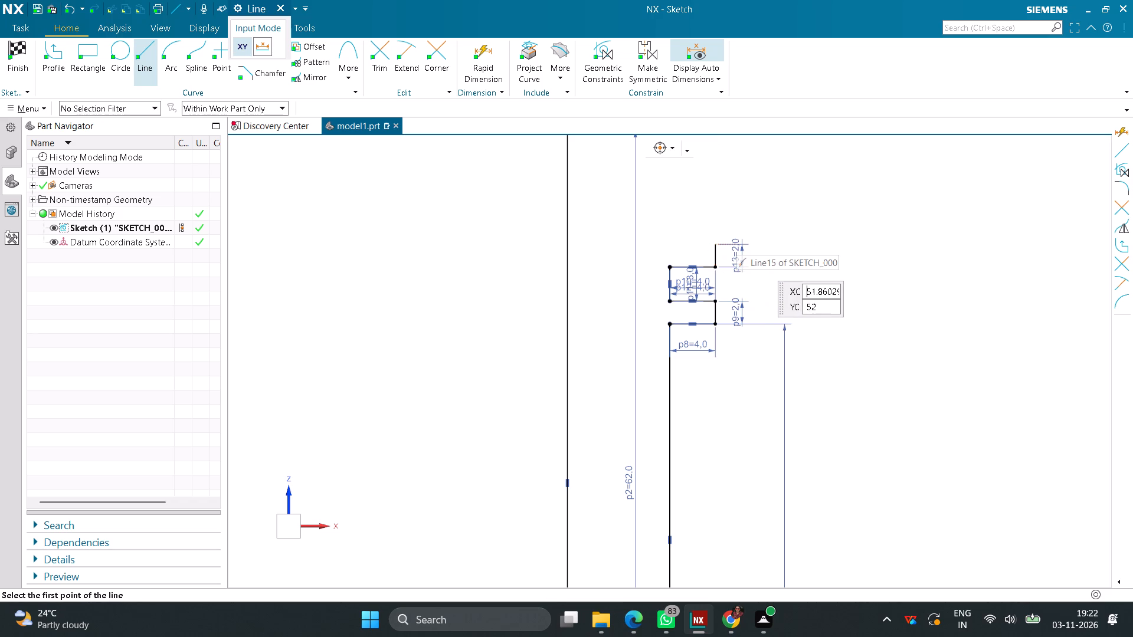
{"action": "left_click", "coordinate": [717, 247]}
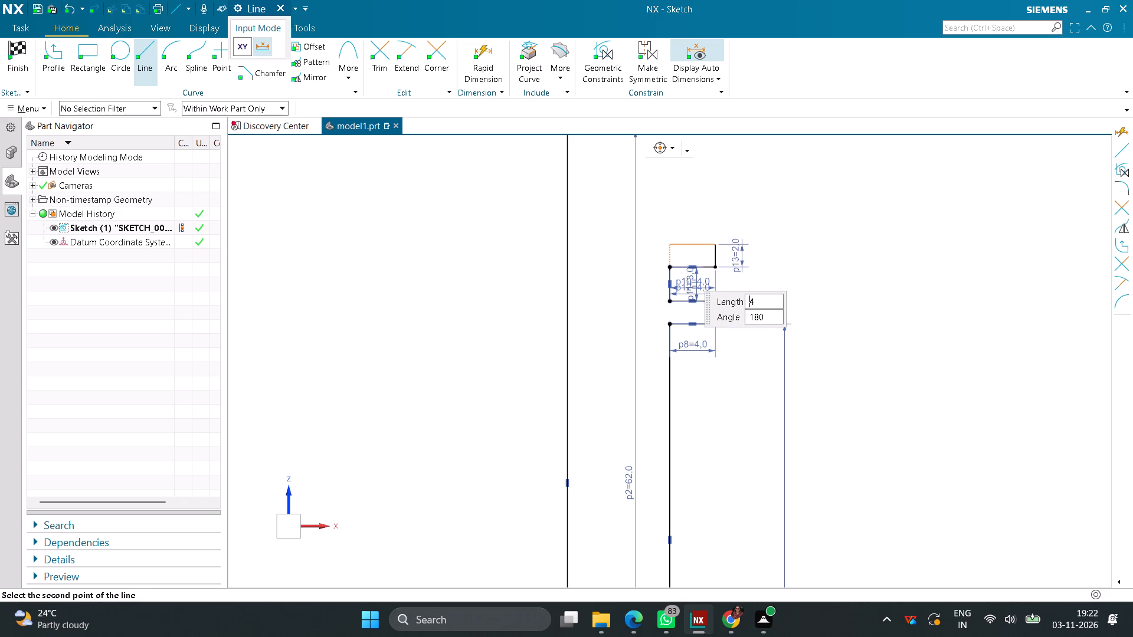
{"action": "left_click", "coordinate": [667, 244]}
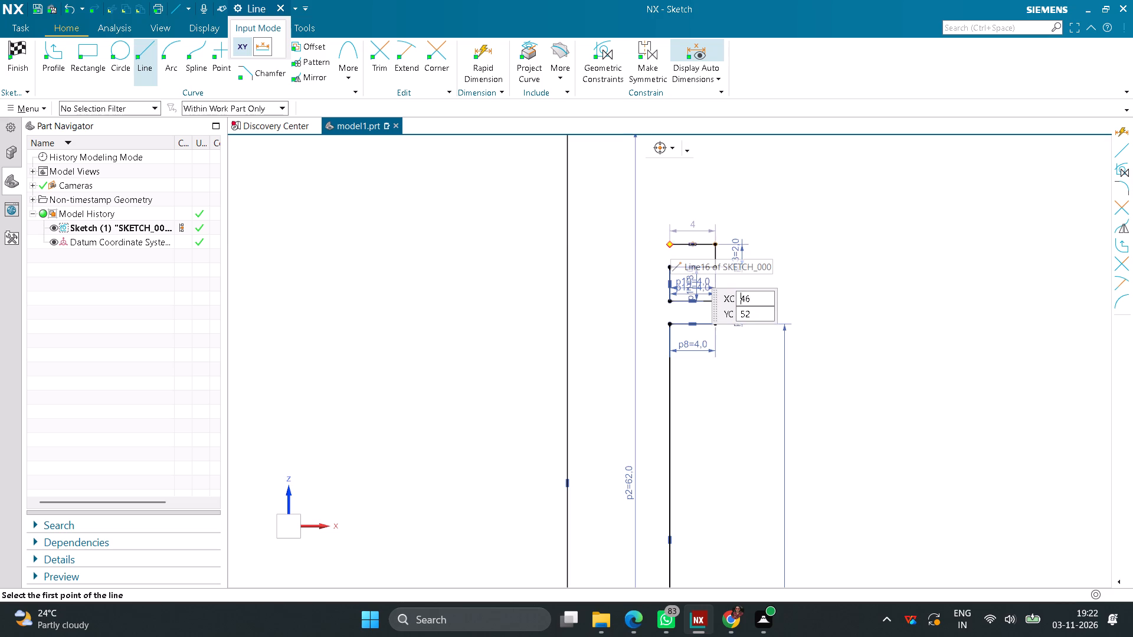
Above the second land, draw another ring groove with a 3 mm vertical line and a 4 mm horizontal line outward.
{"action": "left_click", "coordinate": [669, 244]}
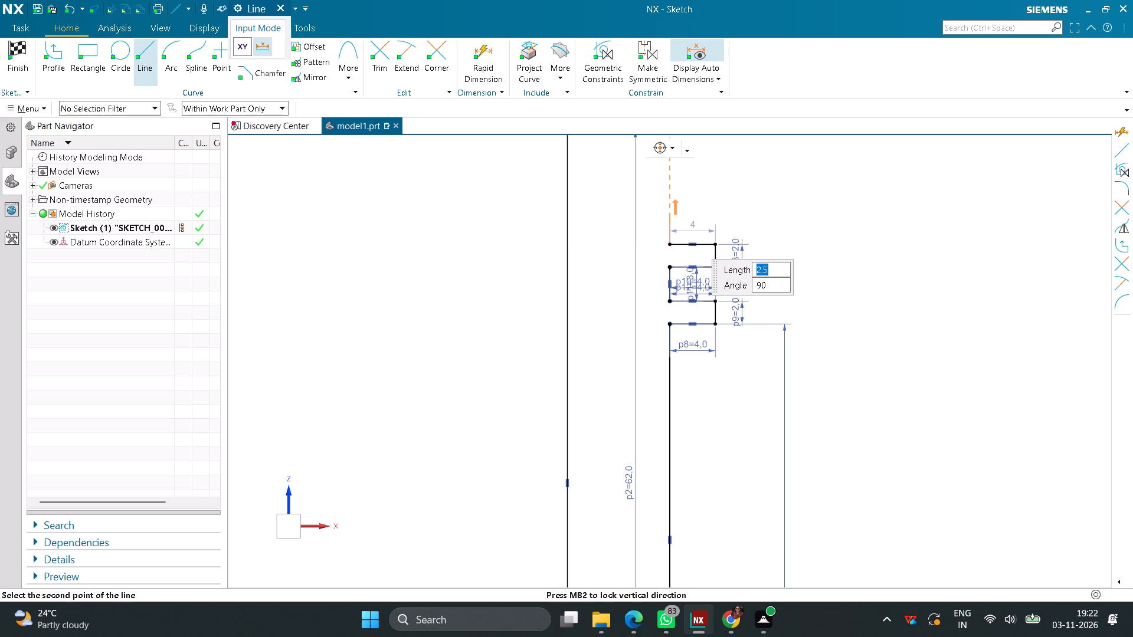
{"action": "key", "text": "3"}
{"action": "key", "text": "Return"}
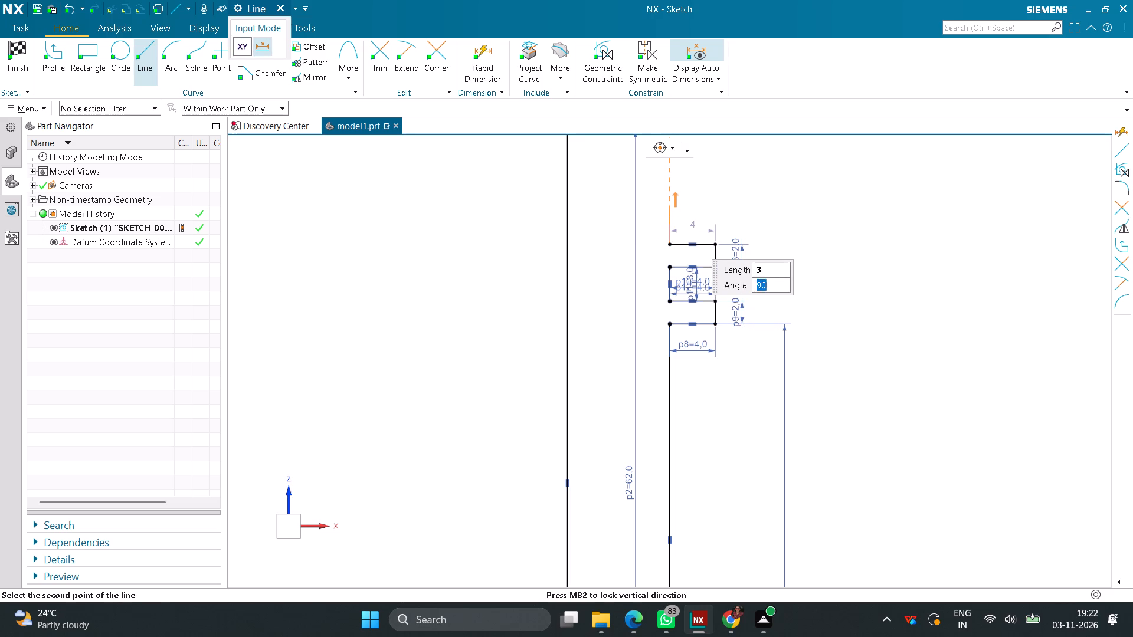
{"action": "key", "text": "Return"}
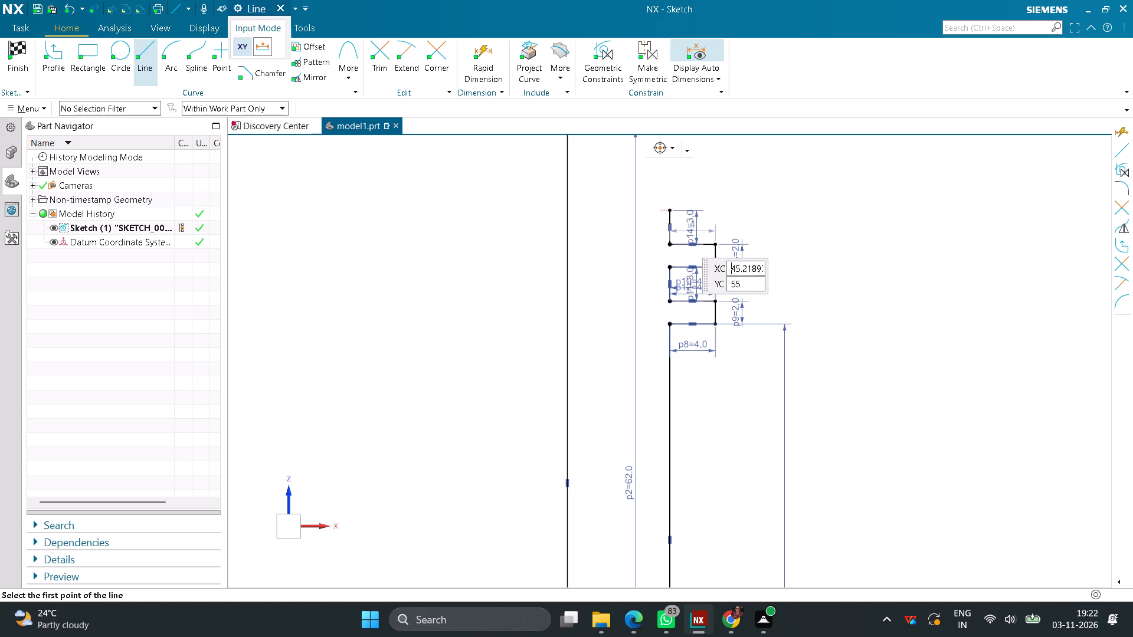
{"action": "left_click", "coordinate": [670, 208]}
{"action": "left_click", "coordinate": [716, 212]}
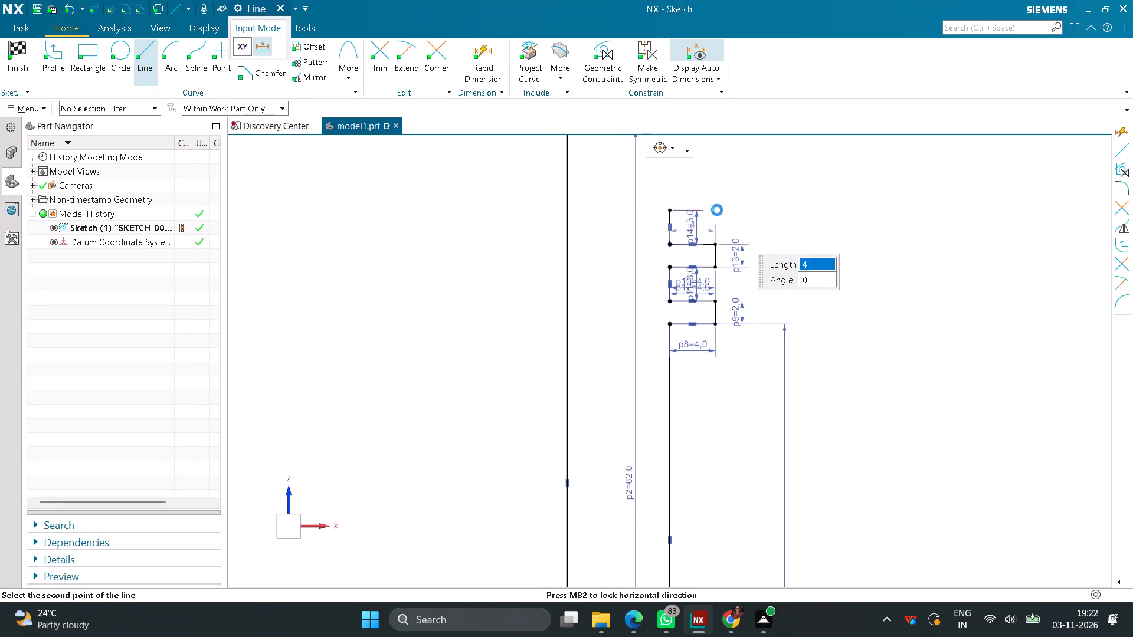
From the second groove's outer corner, draw the third land with a 2 mm line upward and a 4 mm line back inward.
{"action": "left_click", "coordinate": [717, 210]}
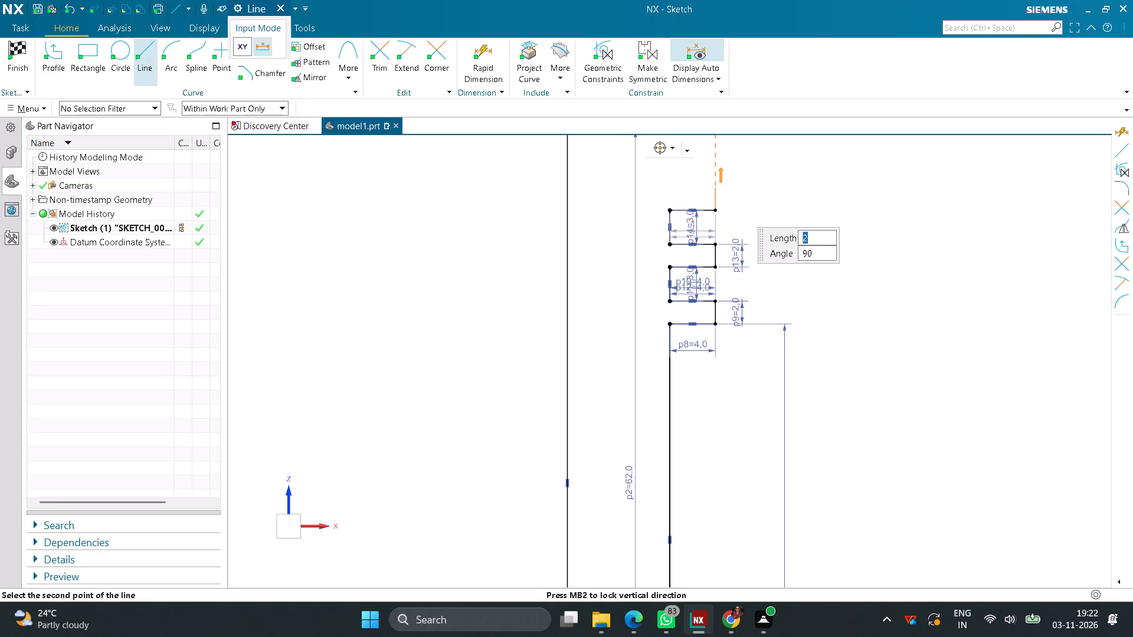
{"action": "left_click", "coordinate": [716, 186]}
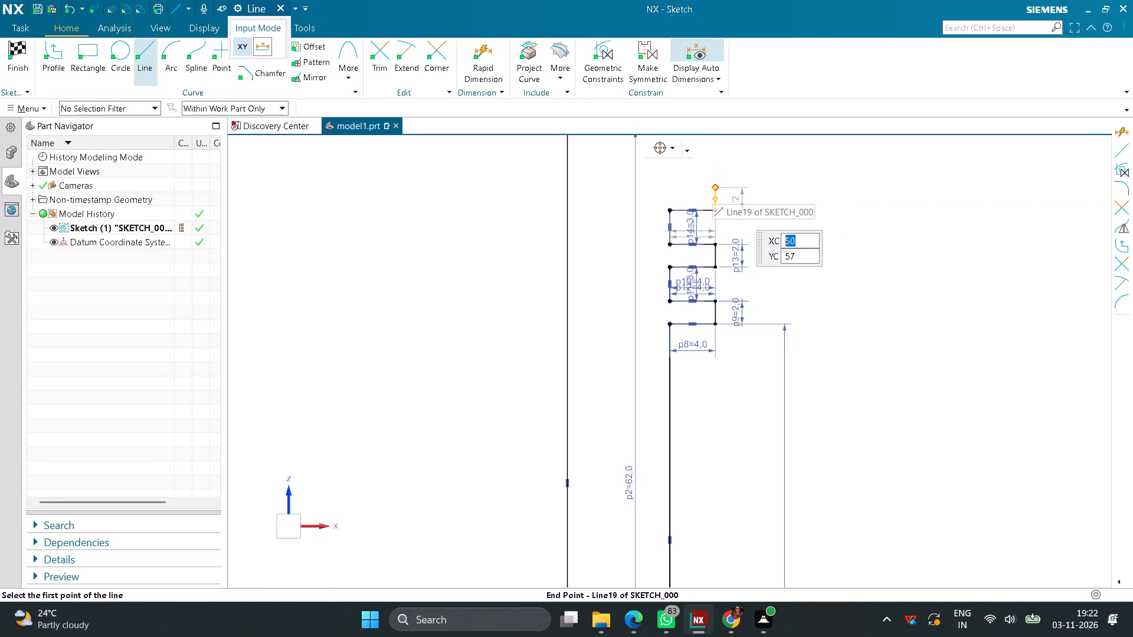
{"action": "left_click", "coordinate": [715, 189]}
{"action": "left_click", "coordinate": [670, 188]}
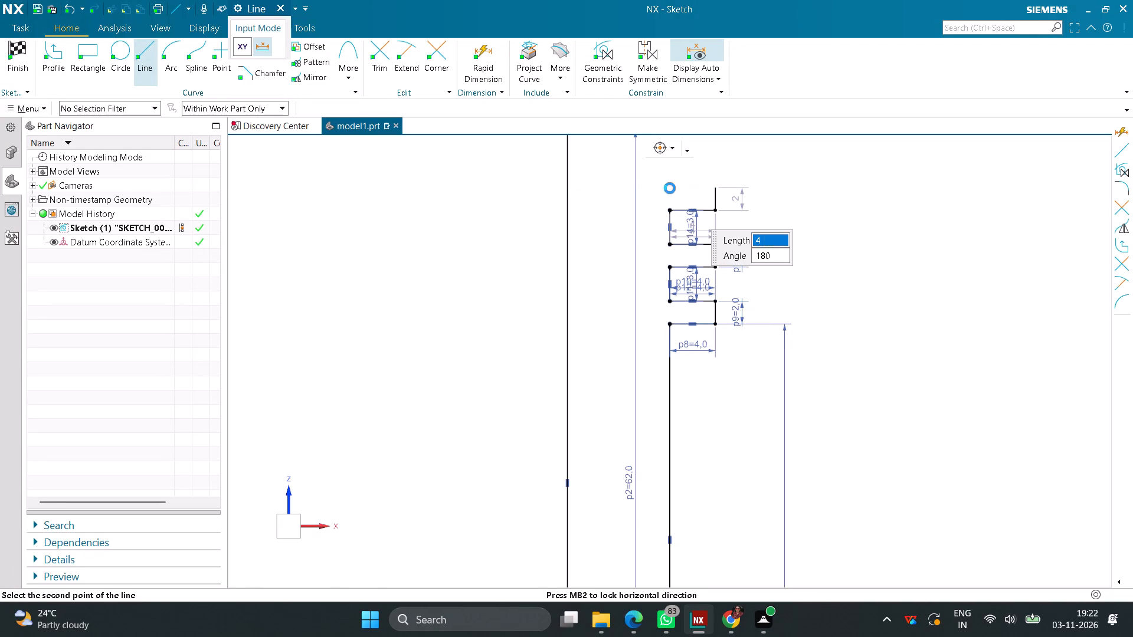
Above the third land, draw the third ring groove with a 3 mm vertical line and a 4 mm horizontal line outward.
{"action": "middle_click_drag", "start_coordinate": [800, 235], "coordinate": [800, 245]}
{"action": "right_click_drag", "start_coordinate": [800, 236], "coordinate": [800, 245]}
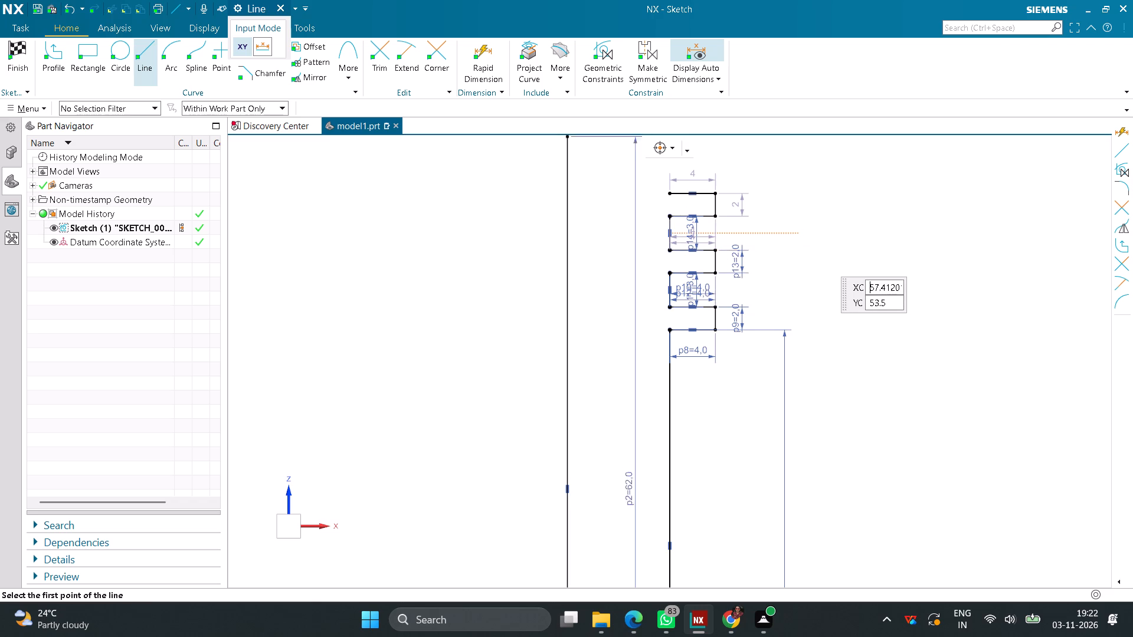
{"action": "right_click_drag", "start_coordinate": [800, 245], "coordinate": [797, 351]}
{"action": "middle_click_drag", "start_coordinate": [800, 245], "coordinate": [798, 351]}
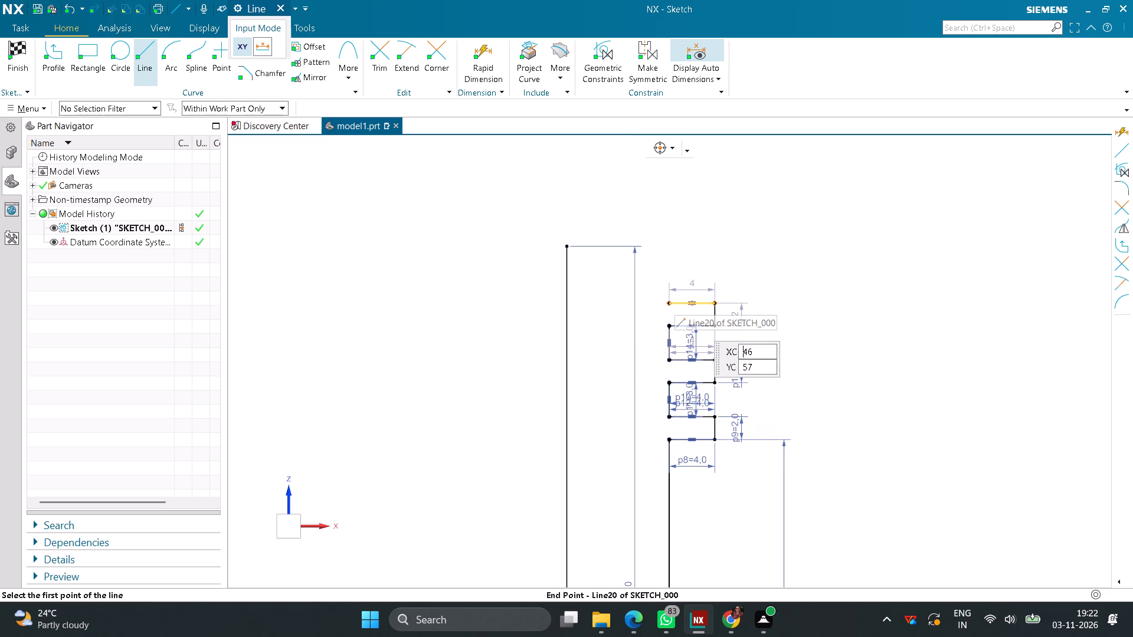
{"action": "left_click", "coordinate": [672, 300]}
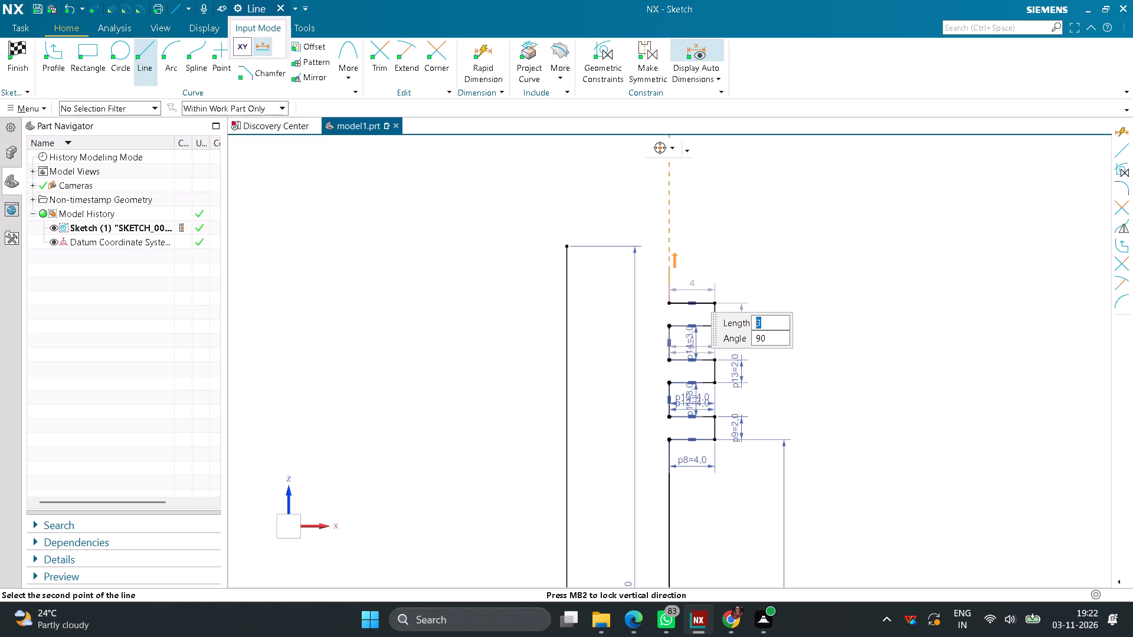
{"action": "left_click", "coordinate": [670, 270]}
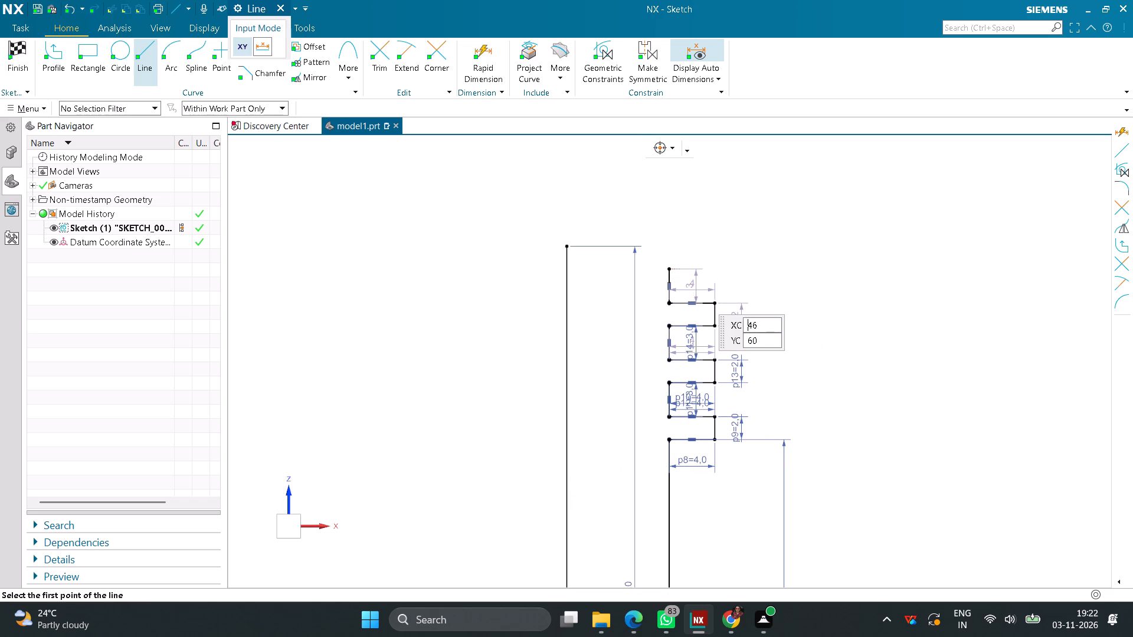
{"action": "left_click", "coordinate": [672, 270]}
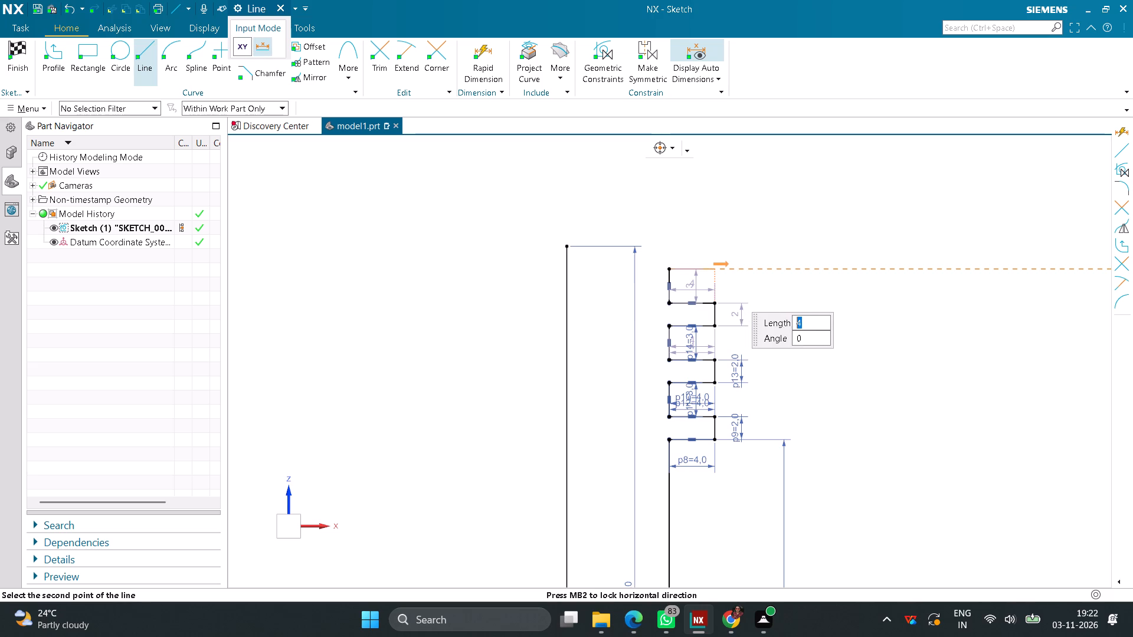
{"action": "left_click", "coordinate": [710, 271]}
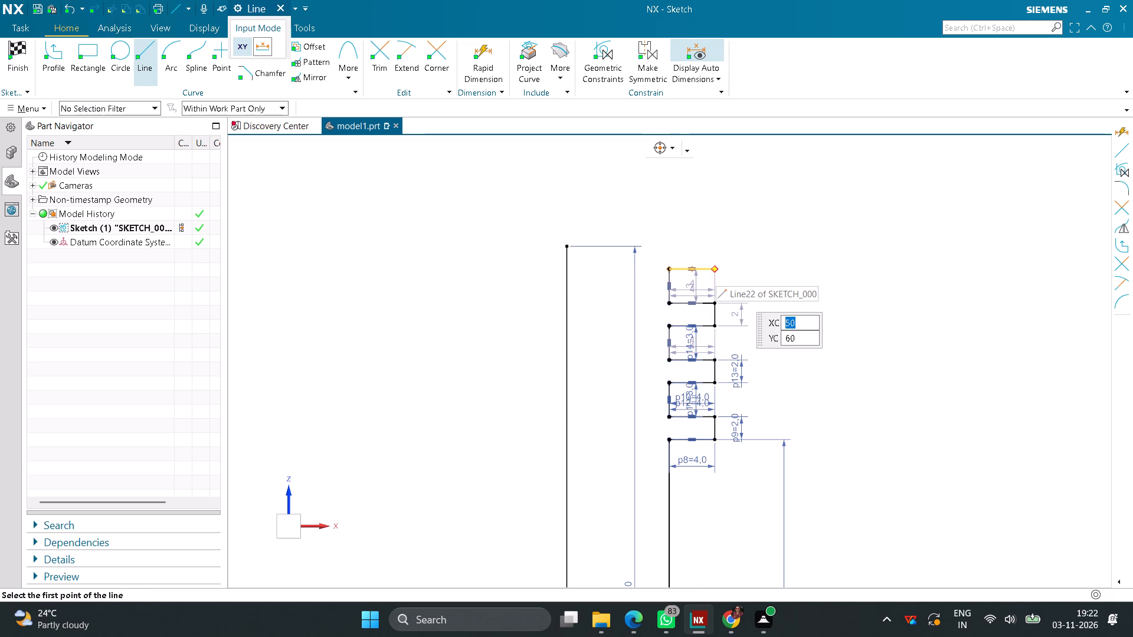
From the third groove's outer corner, draw the top land with a 2 mm line upward and a 4 mm line inward.
{"action": "left_click", "coordinate": [715, 271]}
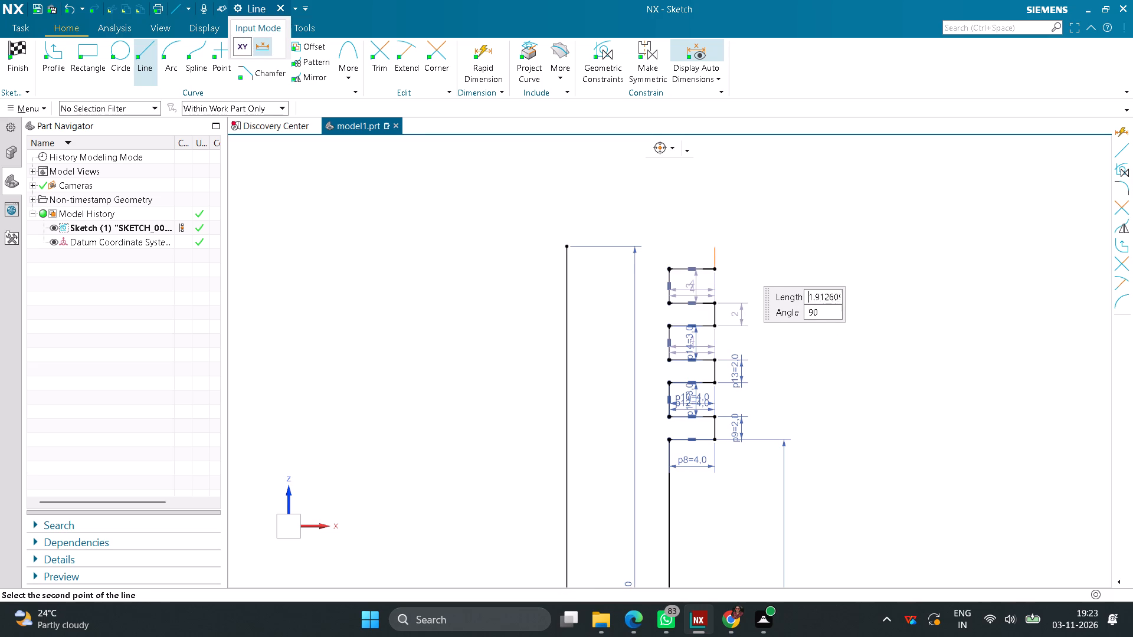
{"action": "key", "text": "2"}
{"action": "key", "text": "Return"}
{"action": "key", "text": "Return"}
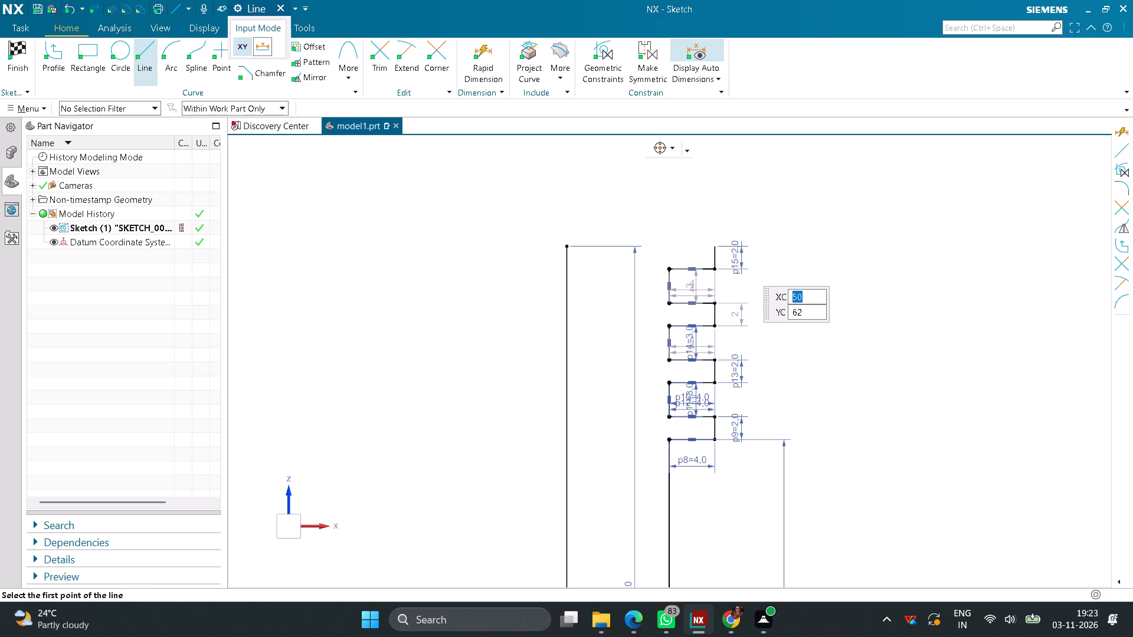
{"action": "scroll", "coordinate": [719, 231], "scroll_direction": "up", "scroll_amount": 3}
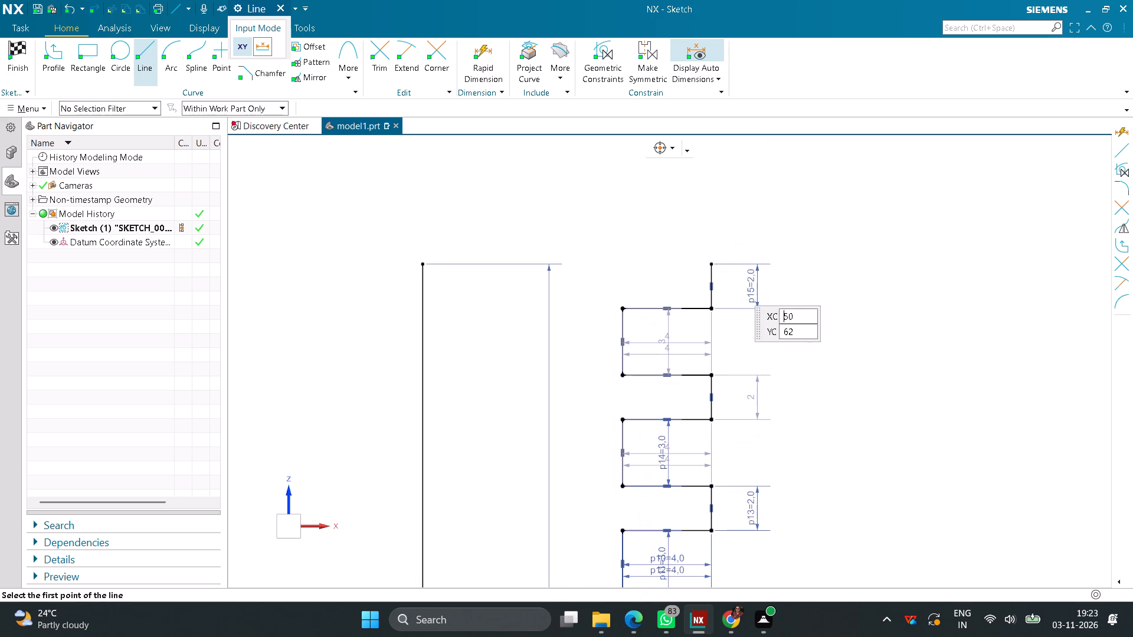
{"action": "left_click", "coordinate": [711, 263]}
{"action": "left_click", "coordinate": [624, 265]}
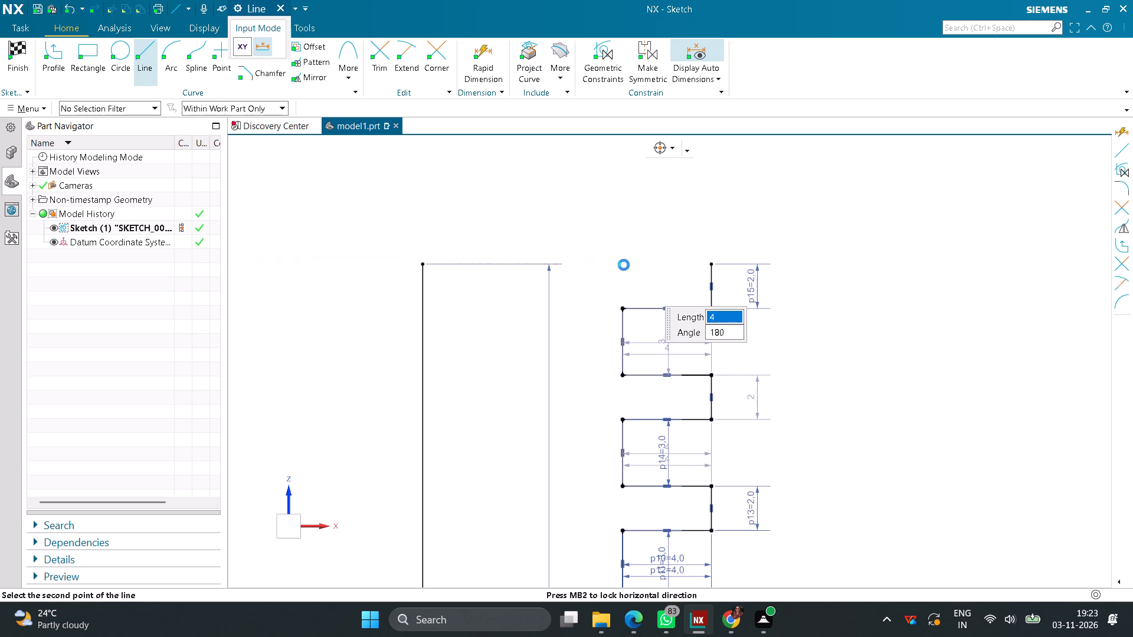
Above the uppermost land, draw the fourth ring groove with a 3 mm vertical line and a 4 mm horizontal line outward.
{"action": "left_click", "coordinate": [621, 263]}
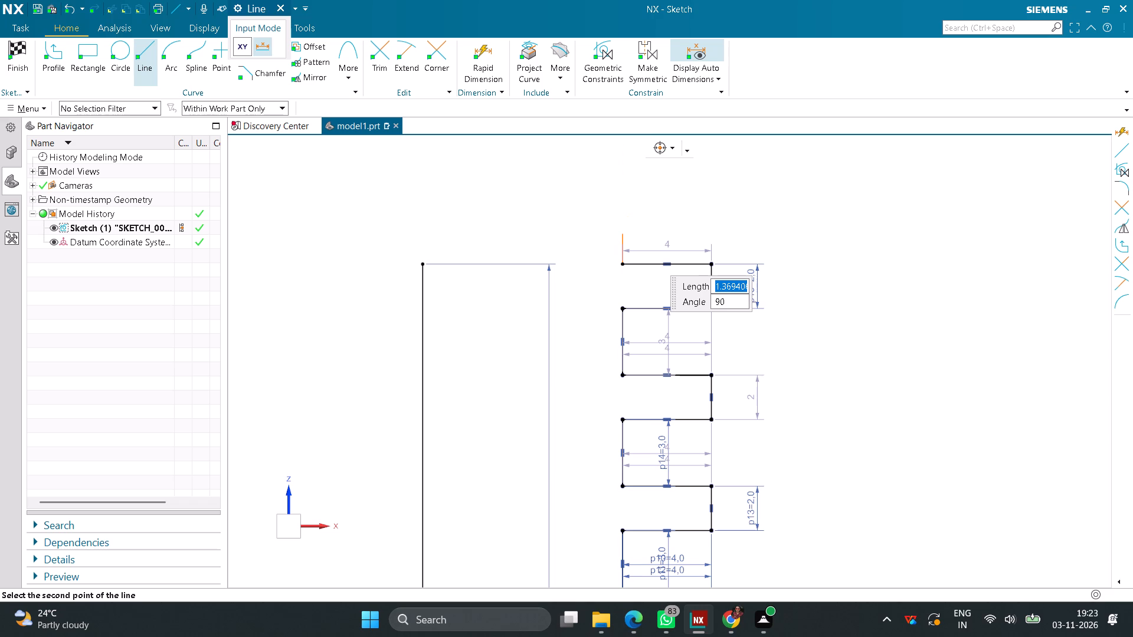
{"action": "key", "text": "3"}
{"action": "key", "text": "Return"}
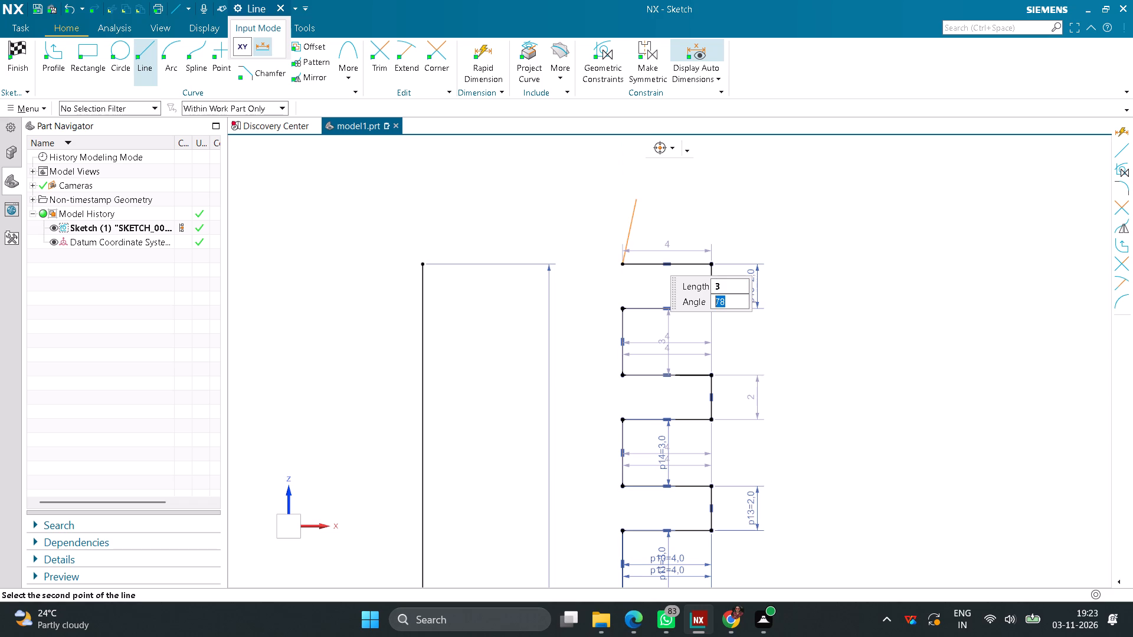
{"action": "type", "text": "90"}
{"action": "key", "text": "Return"}
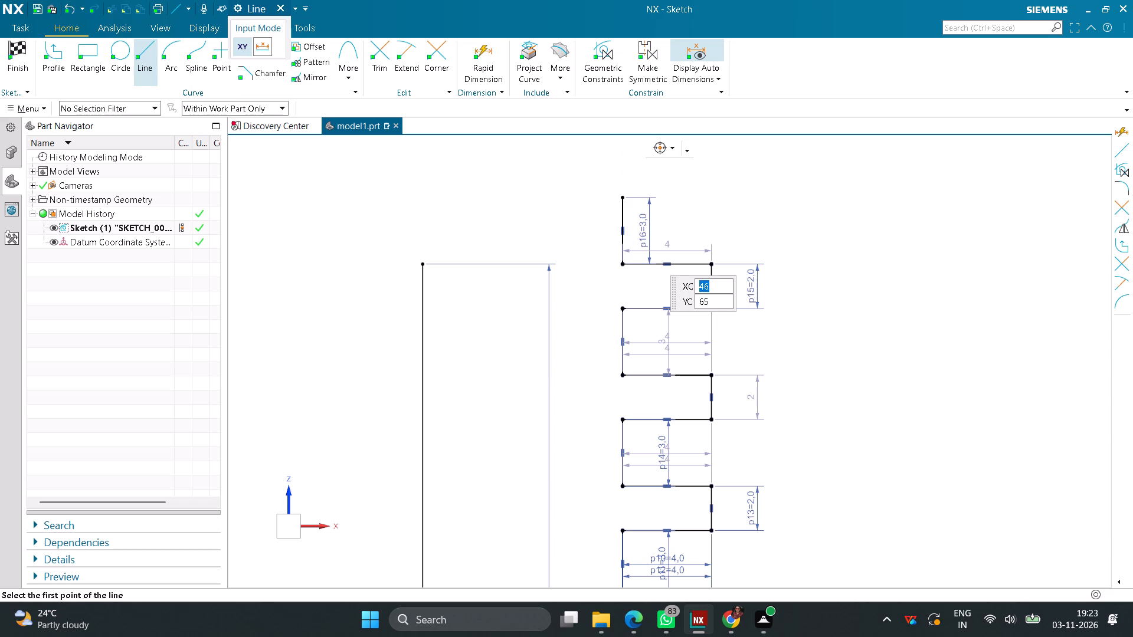
{"action": "scroll", "coordinate": [660, 195], "scroll_direction": "up", "scroll_amount": 2}
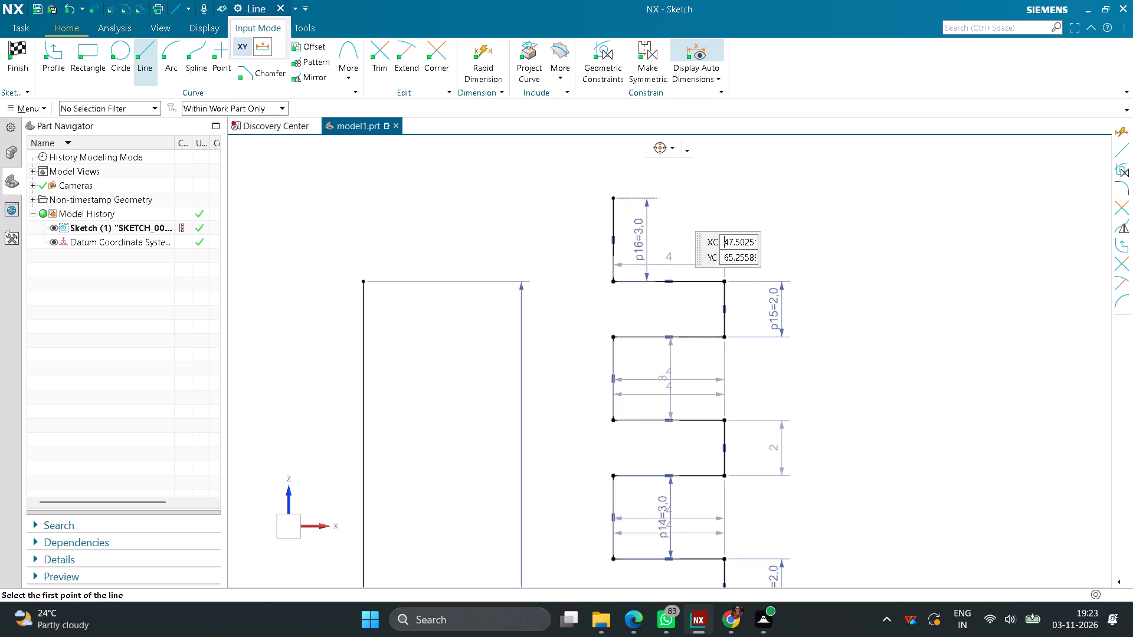
{"action": "left_click", "coordinate": [604, 199]}
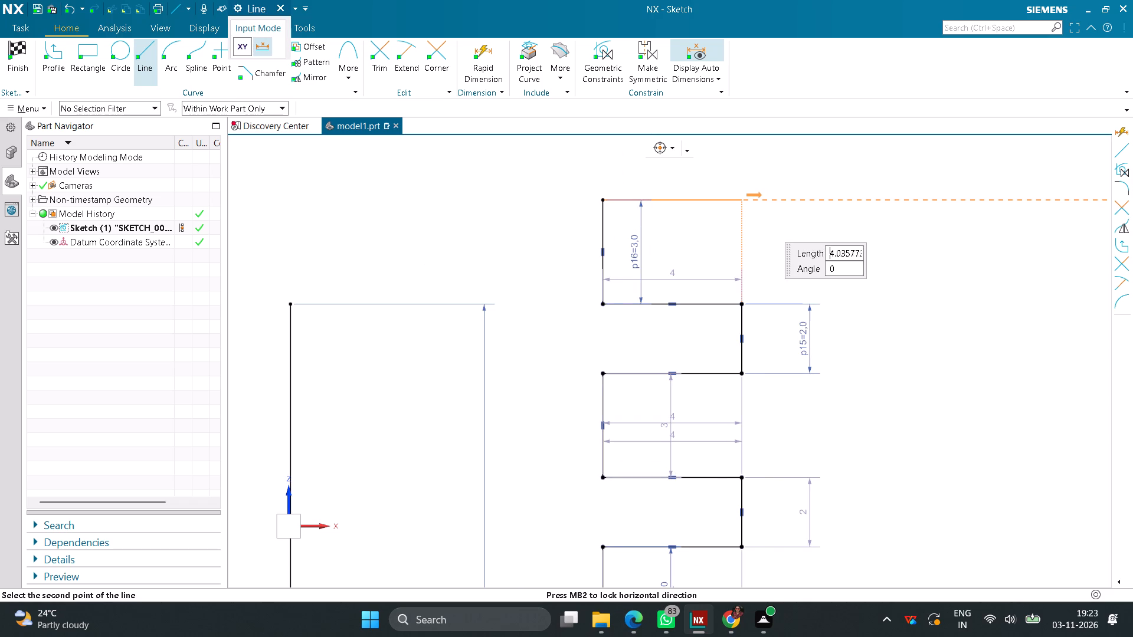
{"action": "left_click", "coordinate": [743, 201]}
From the fourth groove's outer corner, draw a 2 mm vertical line upward.
{"action": "left_click", "coordinate": [742, 201]}
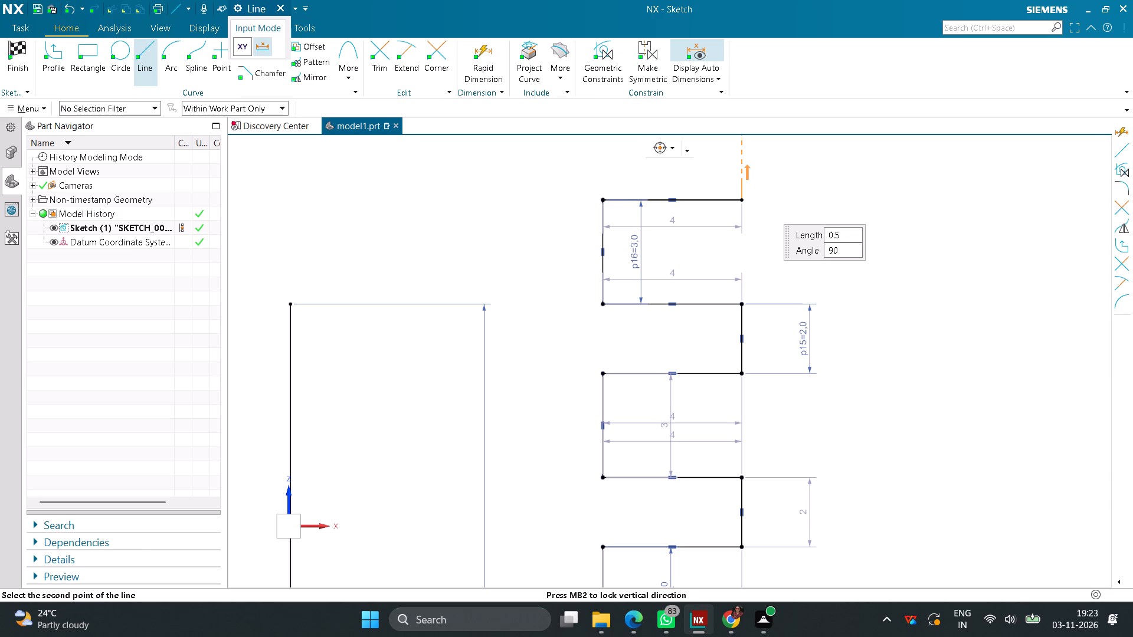
{"action": "key", "text": "2"}
{"action": "key", "text": "Return"}
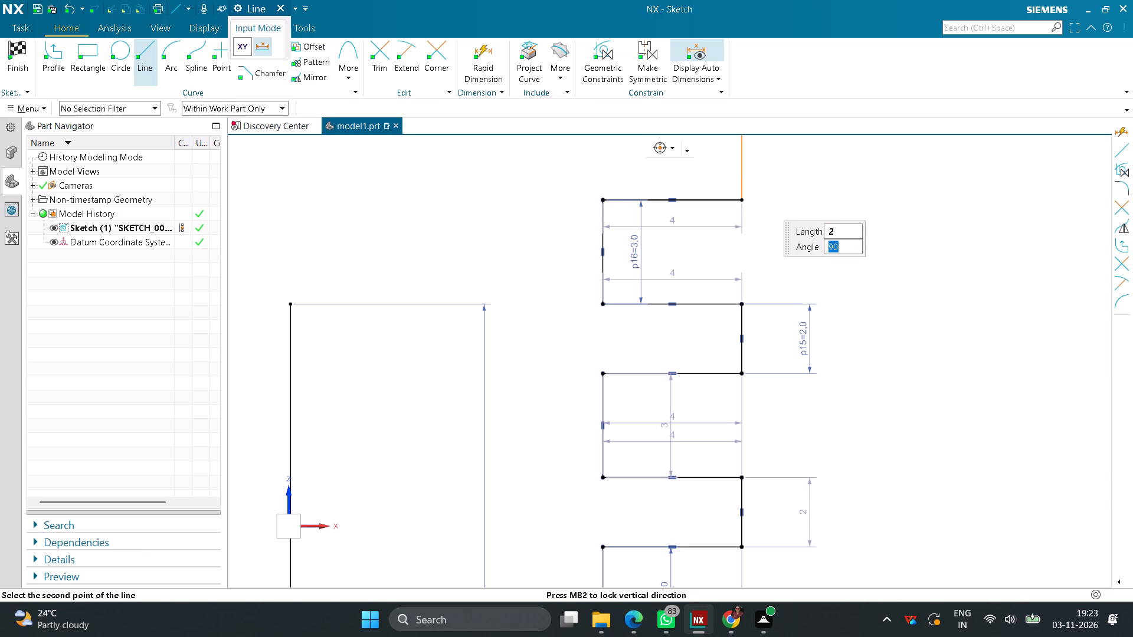
{"action": "key", "text": "Return"}
{"action": "scroll", "coordinate": [838, 229], "scroll_direction": "down", "scroll_amount": 3}
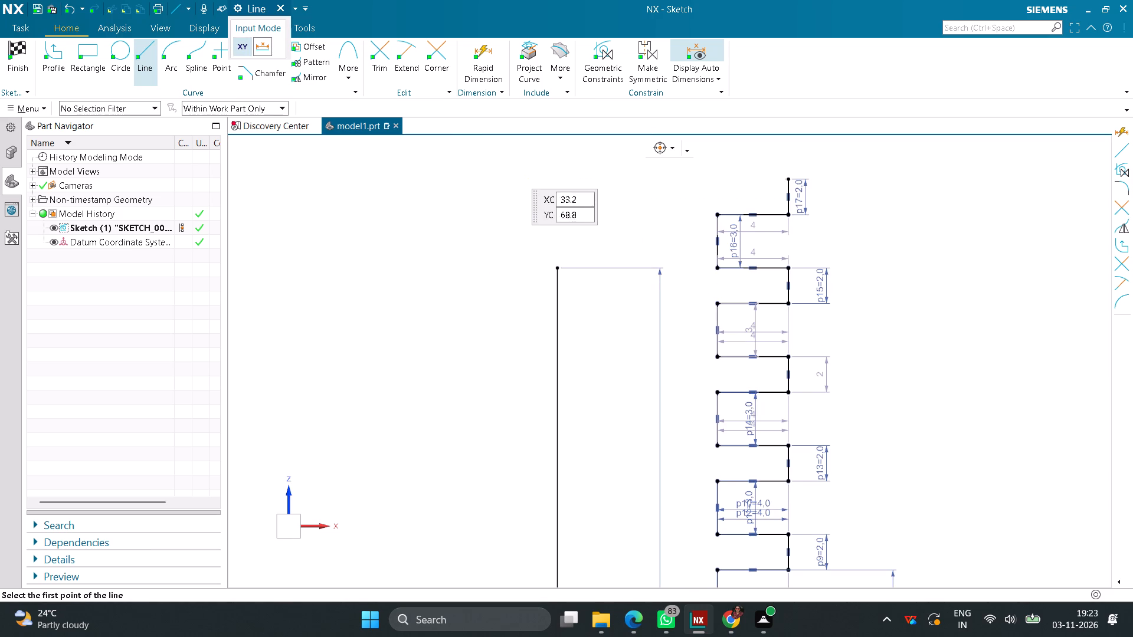
{"action": "middle_click", "coordinate": [423, 251]}
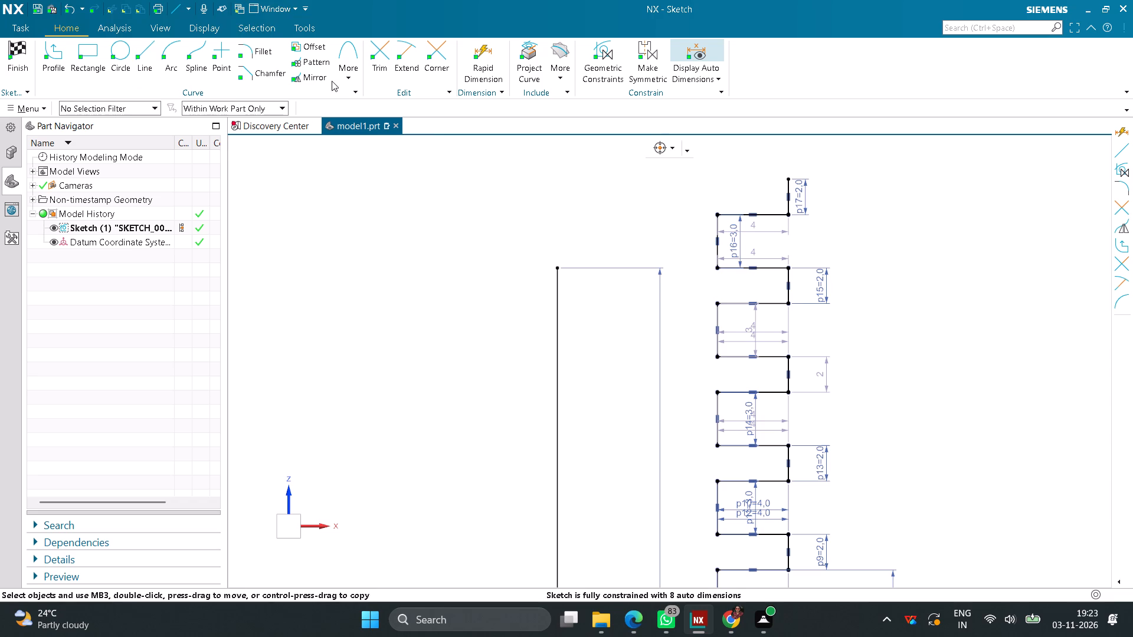
Mirror the topmost 2 mm vertical line about the sketch's vertical axis.
{"action": "left_click", "coordinate": [317, 77]}
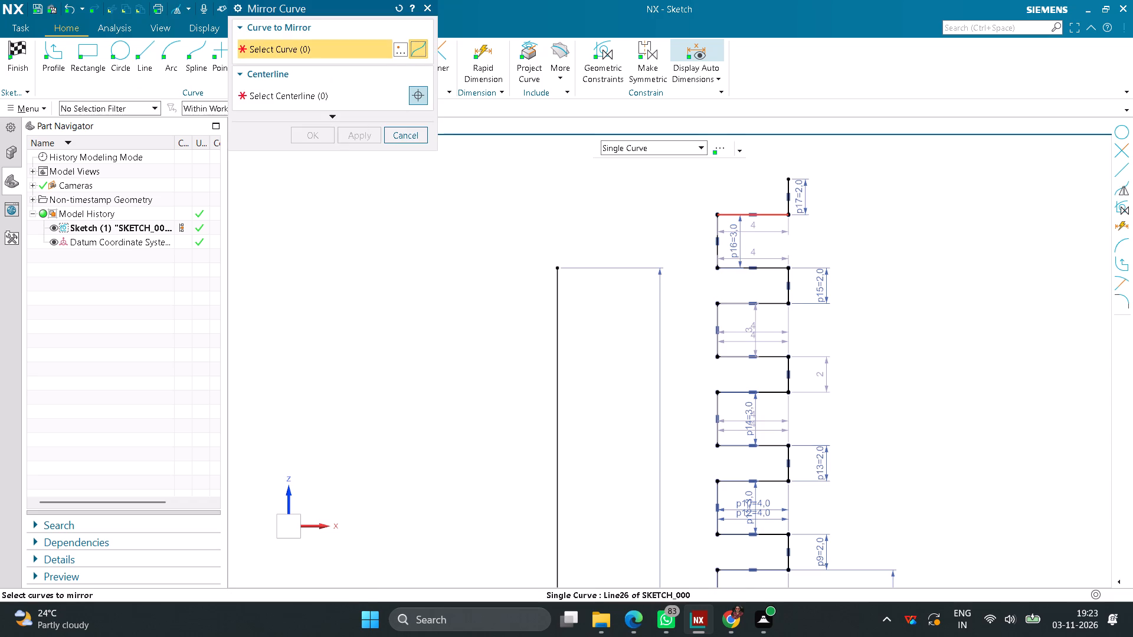
{"action": "scroll", "coordinate": [814, 184], "scroll_direction": "up", "scroll_amount": 3}
{"action": "left_click", "coordinate": [768, 191]}
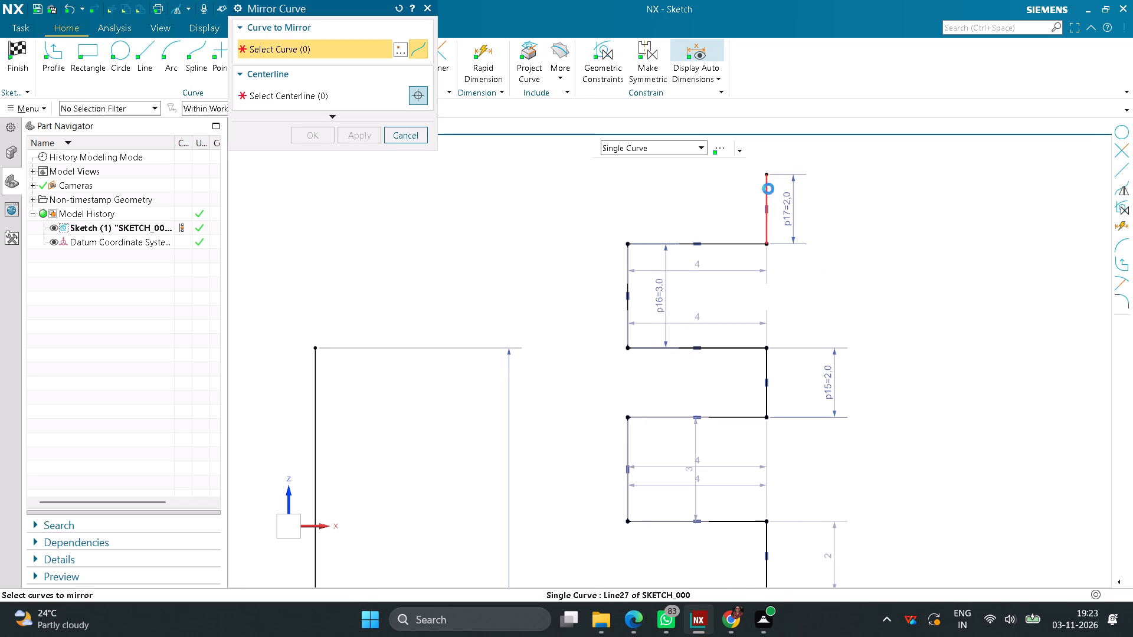
{"action": "left_click", "coordinate": [310, 102]}
{"action": "scroll", "coordinate": [385, 199], "scroll_direction": "down", "scroll_amount": 1}
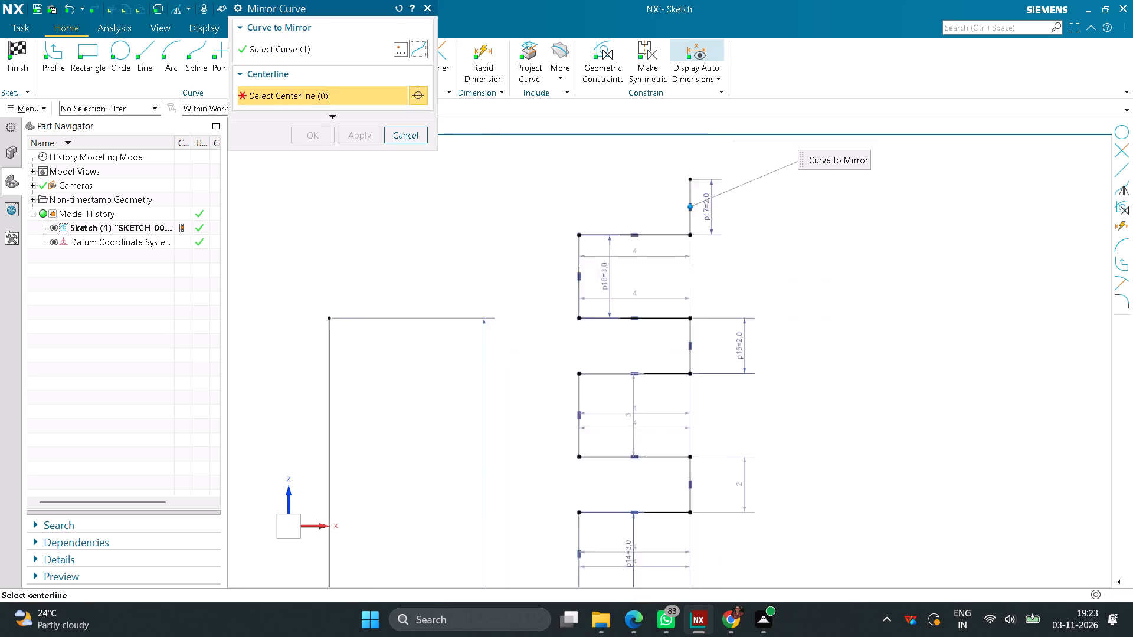
{"action": "scroll", "coordinate": [385, 201], "scroll_direction": "down", "scroll_amount": 13}
{"action": "scroll", "coordinate": [431, 277], "scroll_direction": "down", "scroll_amount": 3}
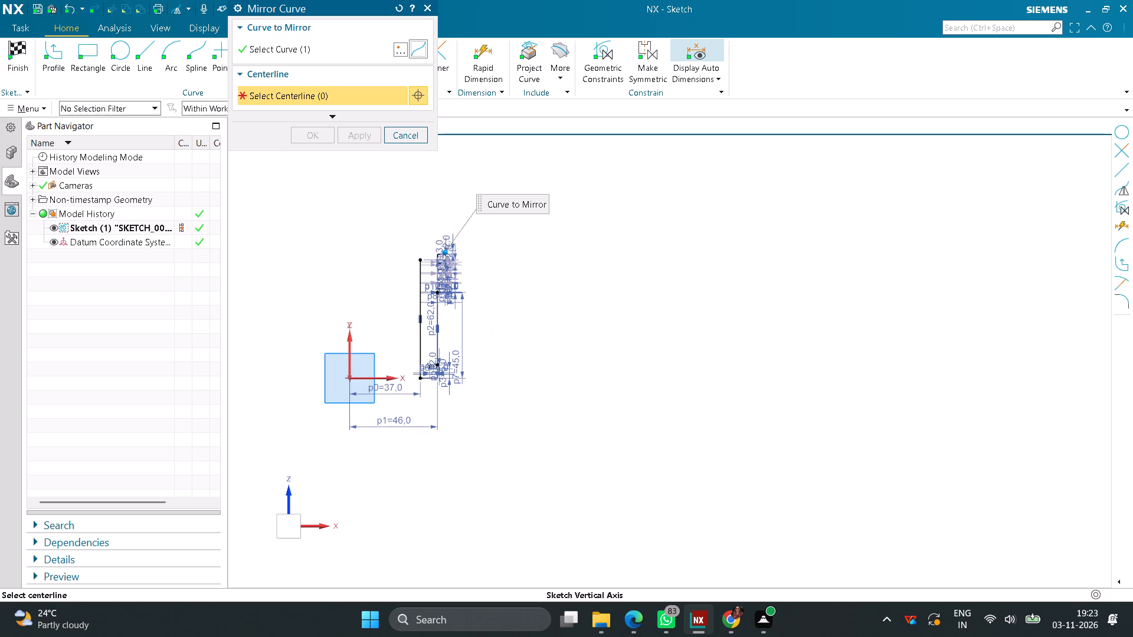
{"action": "left_click", "coordinate": [351, 347]}
{"action": "left_click", "coordinate": [315, 141]}
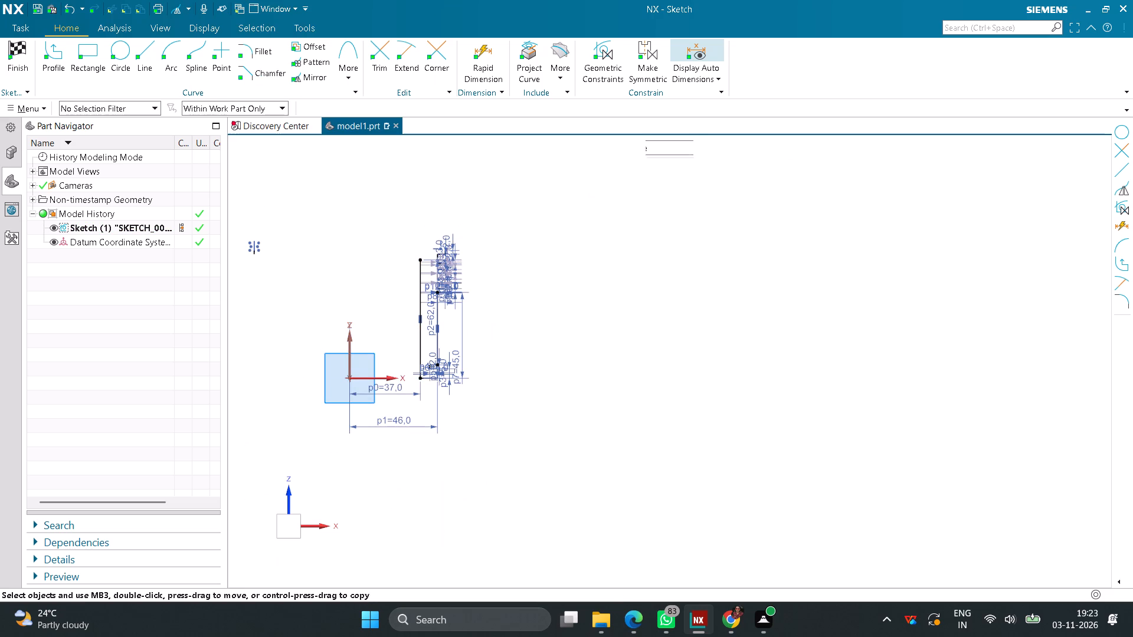
Draw the crown as a three-point arc of radius 189 mm from the mirrored line's upper end to the original line's upper end.
{"action": "middle_click_drag", "start_coordinate": [372, 248], "coordinate": [619, 262]}
{"action": "right_click_drag", "start_coordinate": [372, 248], "coordinate": [619, 262]}
{"action": "scroll", "coordinate": [558, 247], "scroll_direction": "up", "scroll_amount": 5}
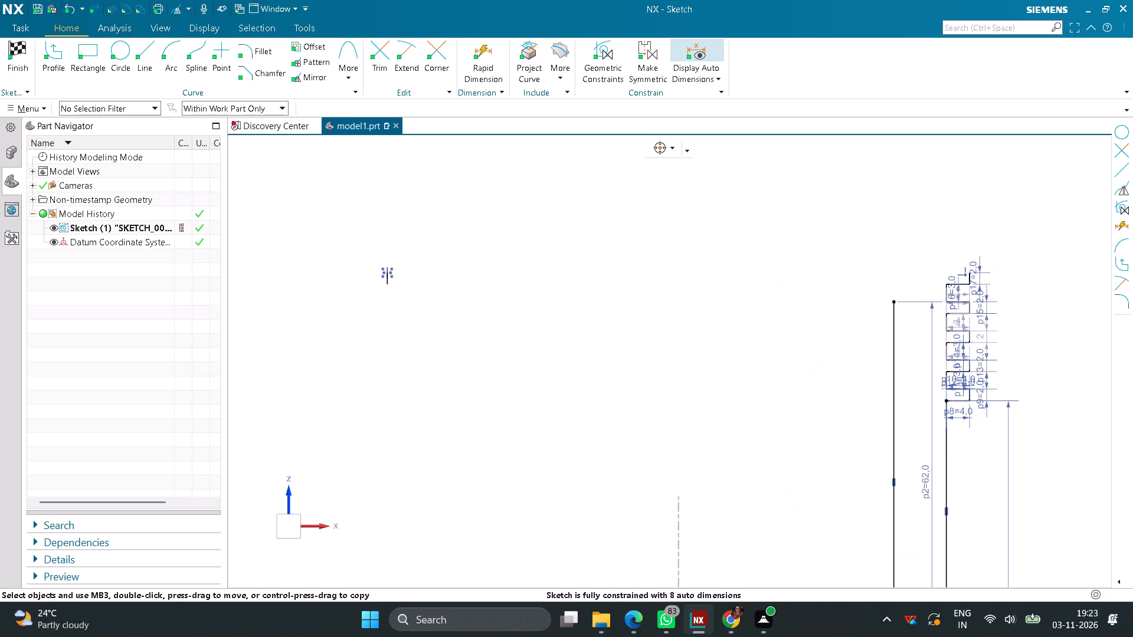
{"action": "left_click", "coordinate": [176, 60]}
{"action": "scroll", "coordinate": [406, 257], "scroll_direction": "up", "scroll_amount": 2}
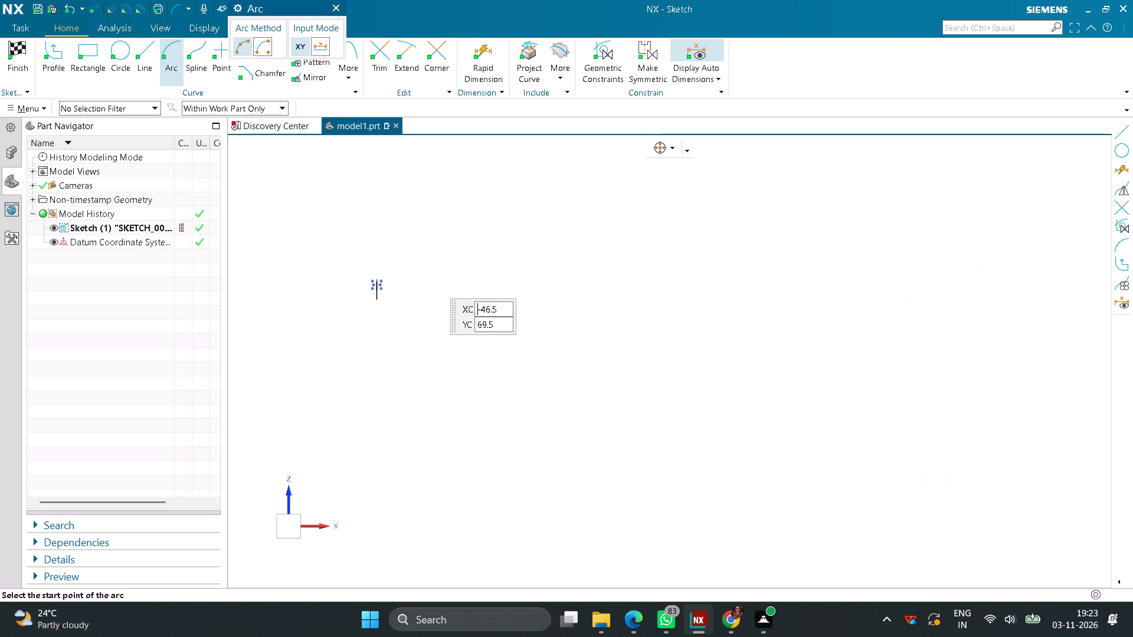
{"action": "left_click", "coordinate": [377, 277]}
{"action": "scroll", "coordinate": [646, 285], "scroll_direction": "down", "scroll_amount": 4}
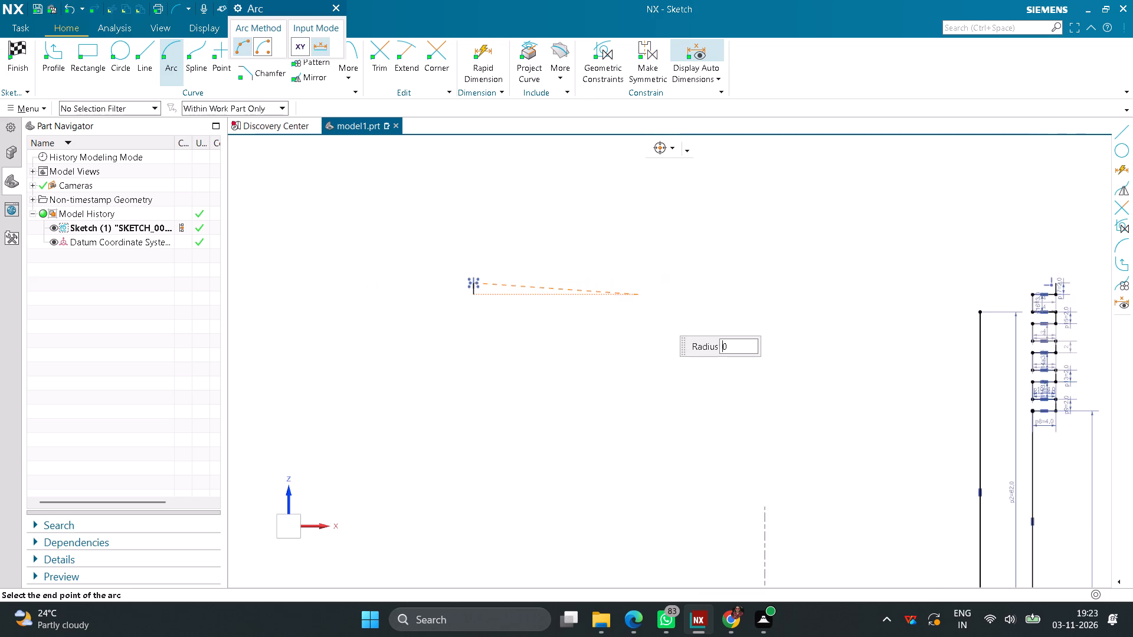
{"action": "scroll", "coordinate": [638, 294], "scroll_direction": "down", "scroll_amount": 3}
{"action": "scroll", "coordinate": [906, 289], "scroll_direction": "up", "scroll_amount": 8}
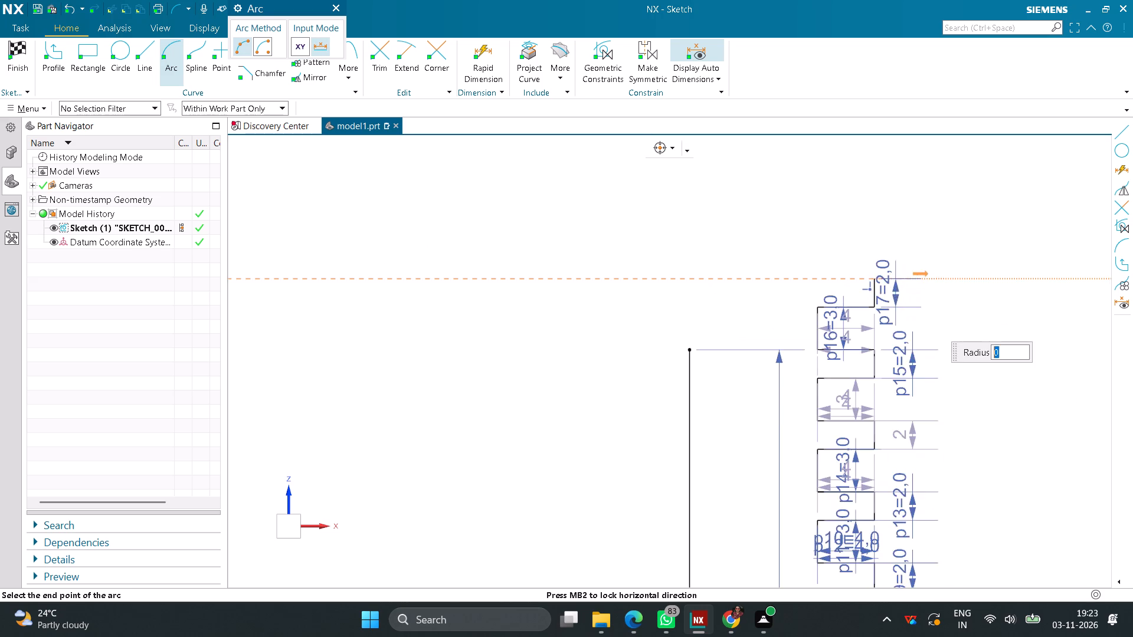
{"action": "scroll", "coordinate": [910, 300], "scroll_direction": "up", "scroll_amount": 7}
{"action": "left_click", "coordinate": [790, 217]}
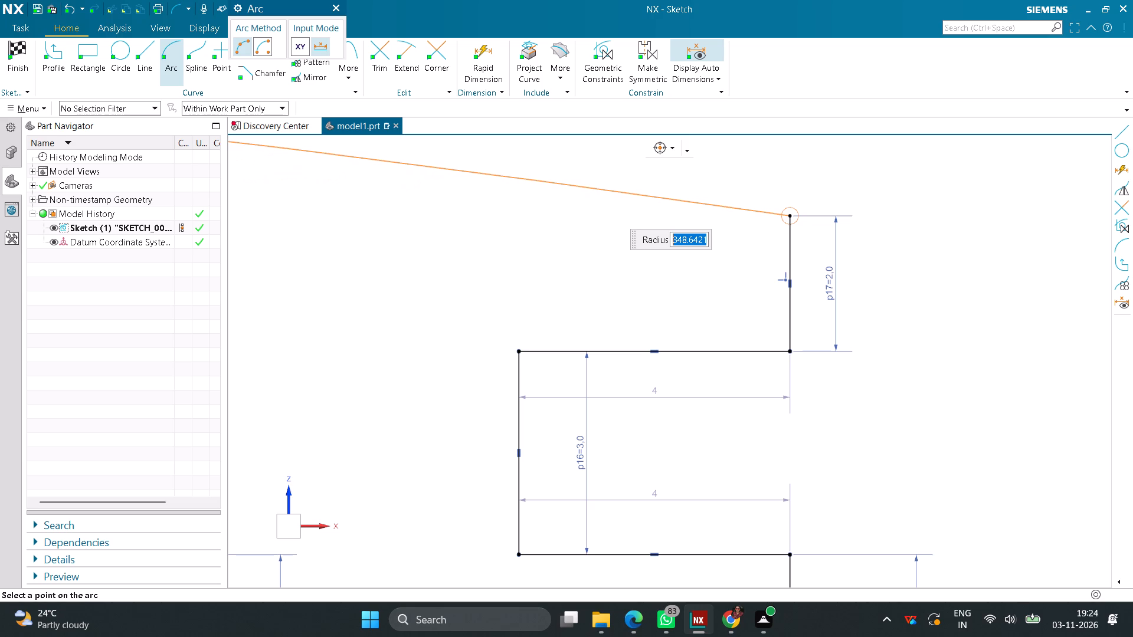
{"action": "type", "text": "189"}
{"action": "key", "text": "Return"}
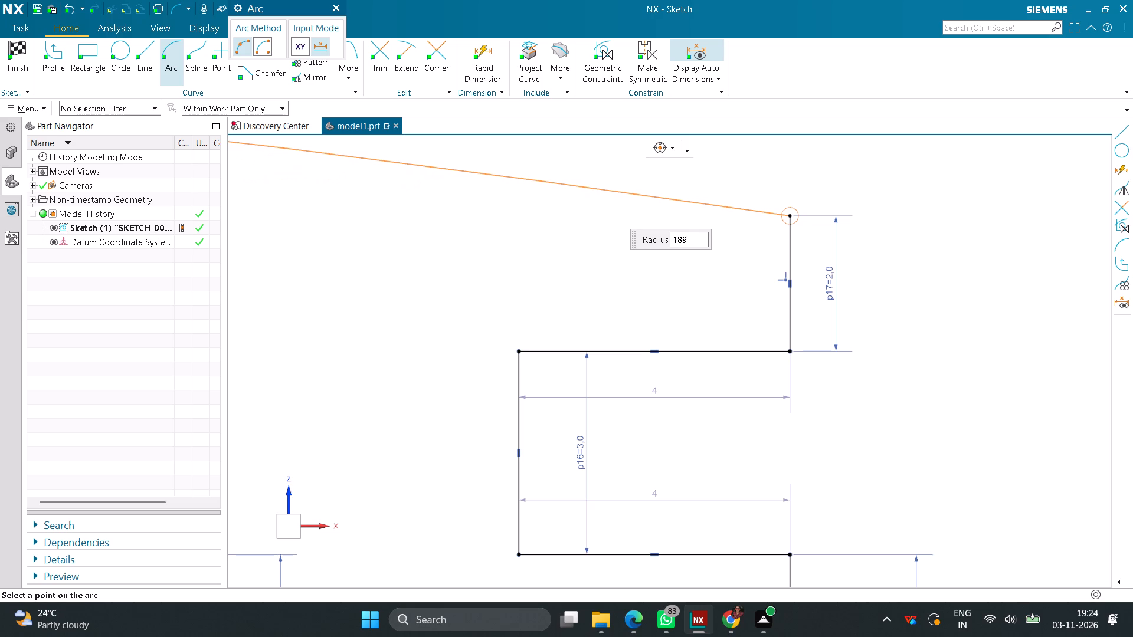
{"action": "key", "text": "Return"}
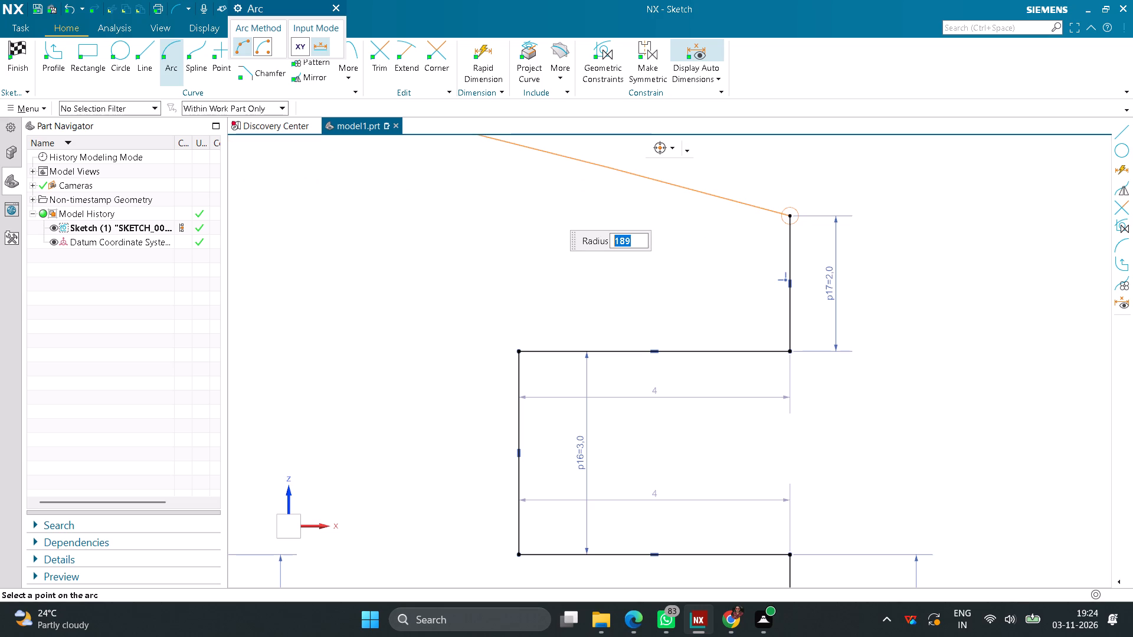
{"action": "scroll", "coordinate": [543, 186], "scroll_direction": "down", "scroll_amount": 15}
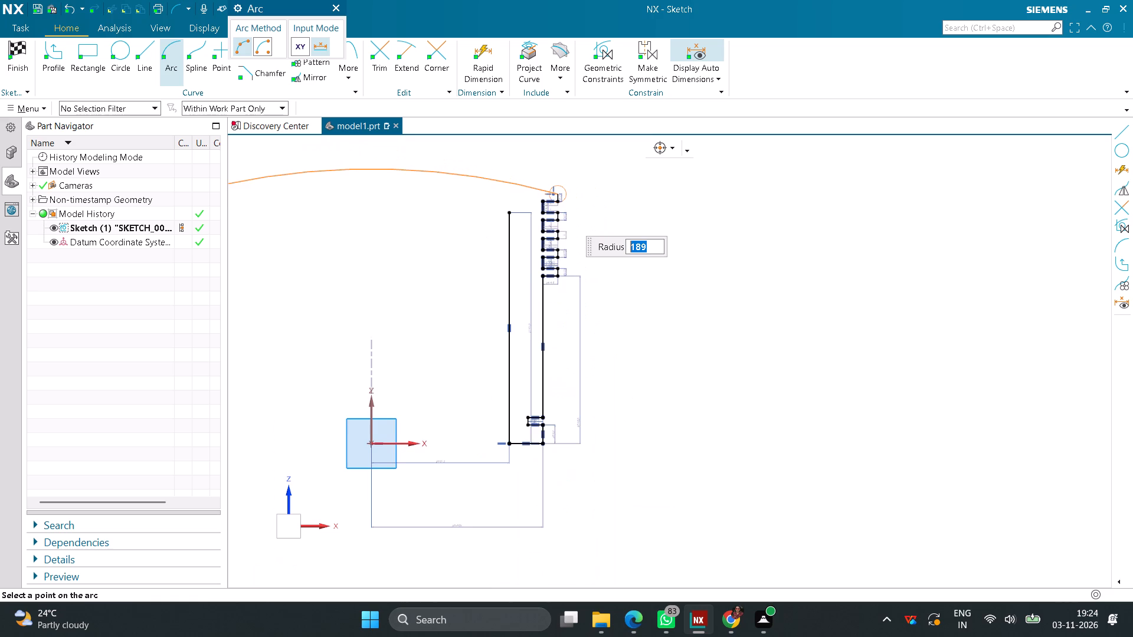
{"action": "left_click", "coordinate": [497, 182]}
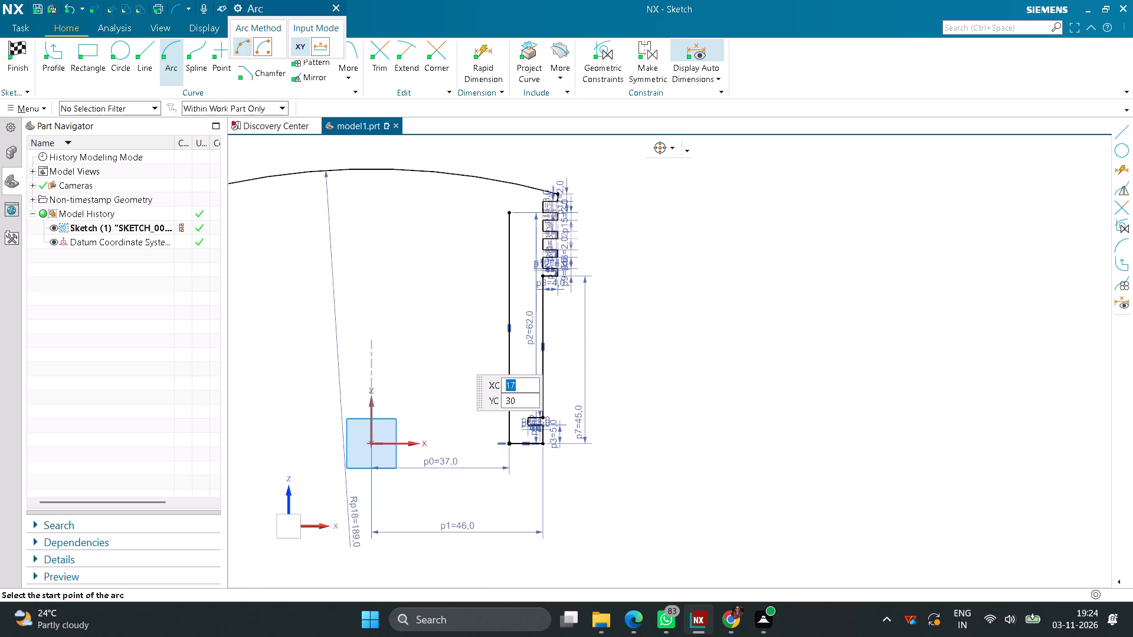
From the top of the 62 mm inner wall, draw a horizontal line about 33 mm long inward toward the vertical axis.
{"action": "left_click", "coordinate": [143, 52]}
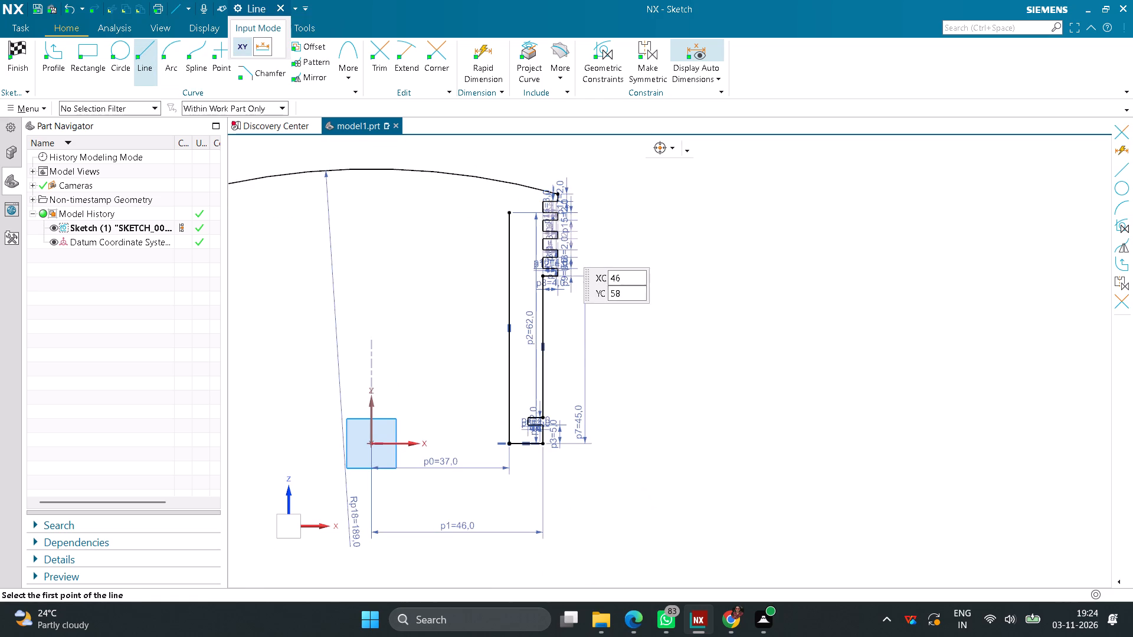
{"action": "left_click", "coordinate": [512, 215]}
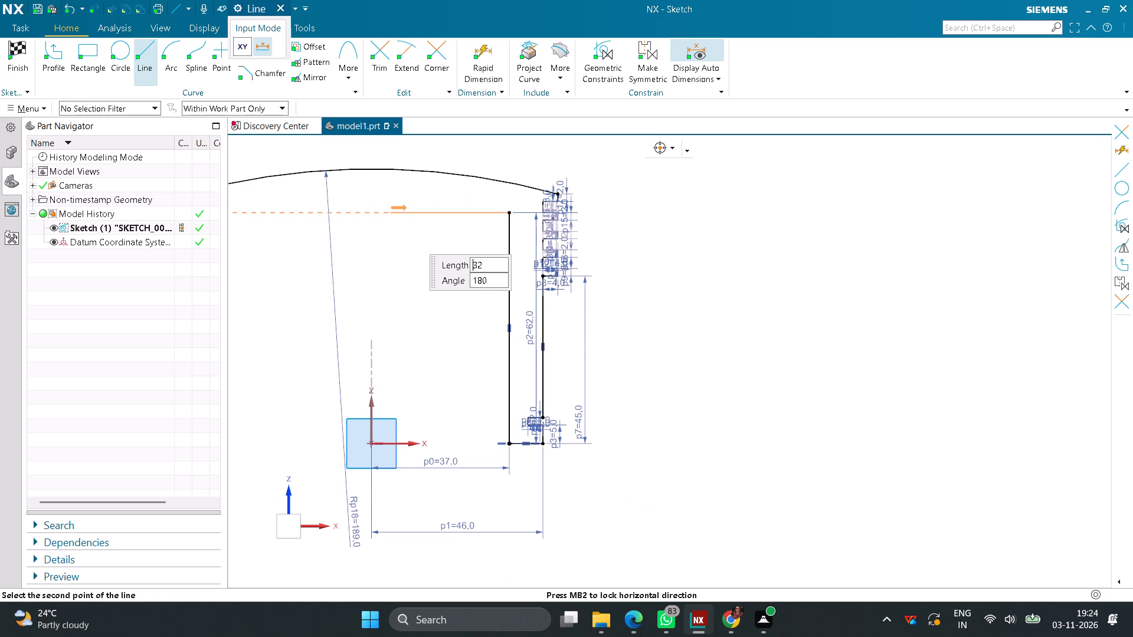
{"action": "left_click", "coordinate": [387, 213]}
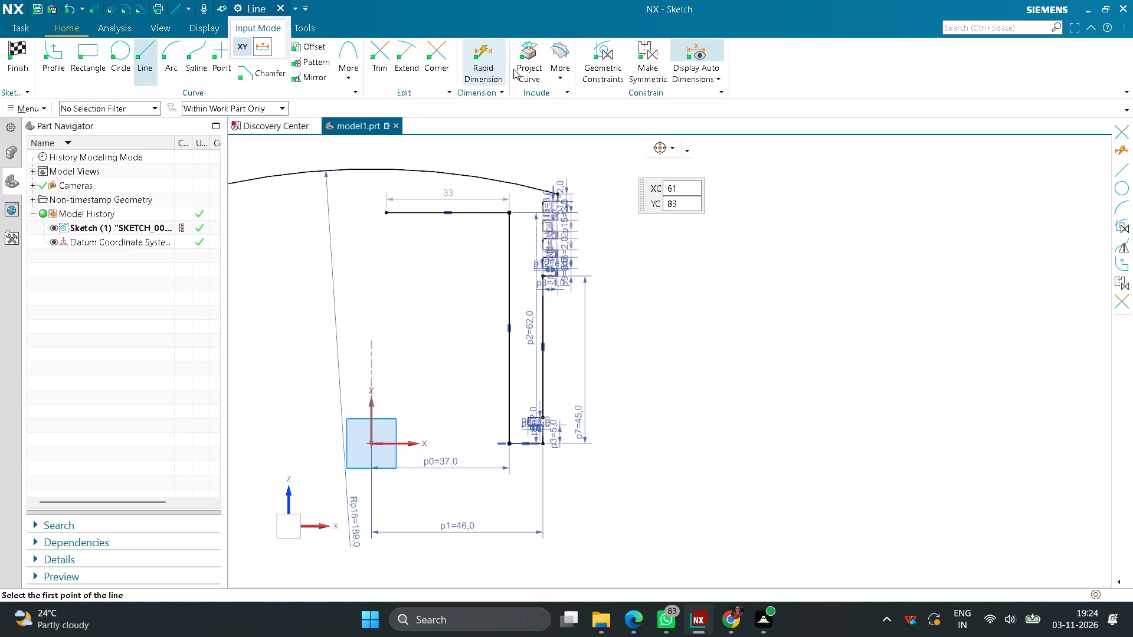
Apply a vertical alignment constraint between the horizontal line's free end and the sketch origin.
{"action": "left_click", "coordinate": [613, 76]}
{"action": "left_click", "coordinate": [273, 73]}
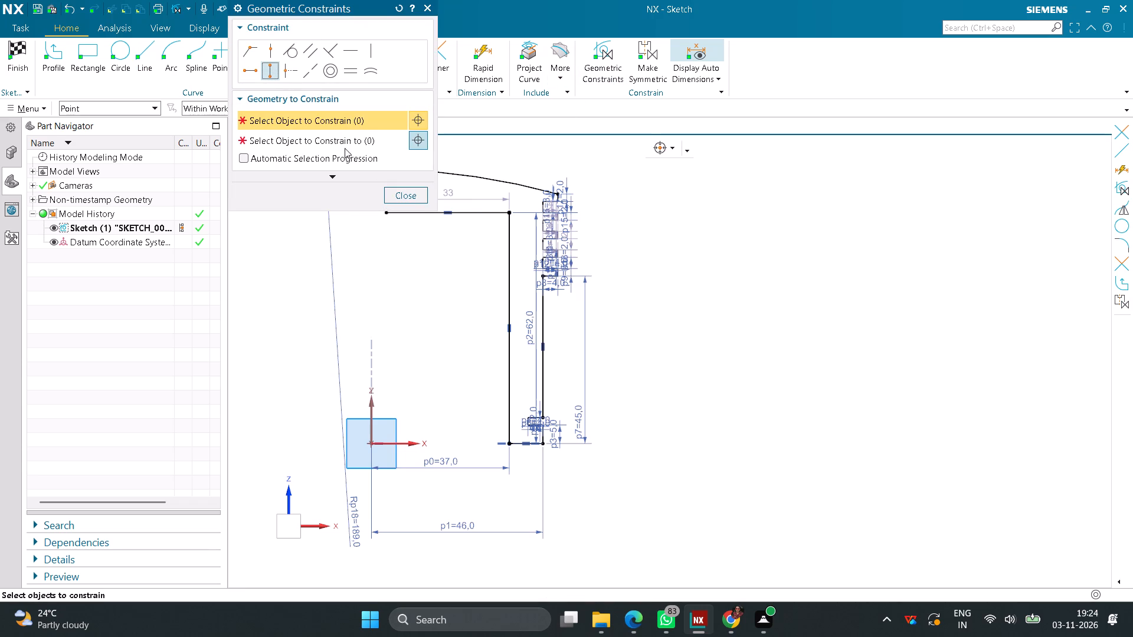
{"action": "middle_click_drag", "start_coordinate": [445, 289], "coordinate": [758, 399]}
{"action": "right_click_drag", "start_coordinate": [445, 289], "coordinate": [758, 399]}
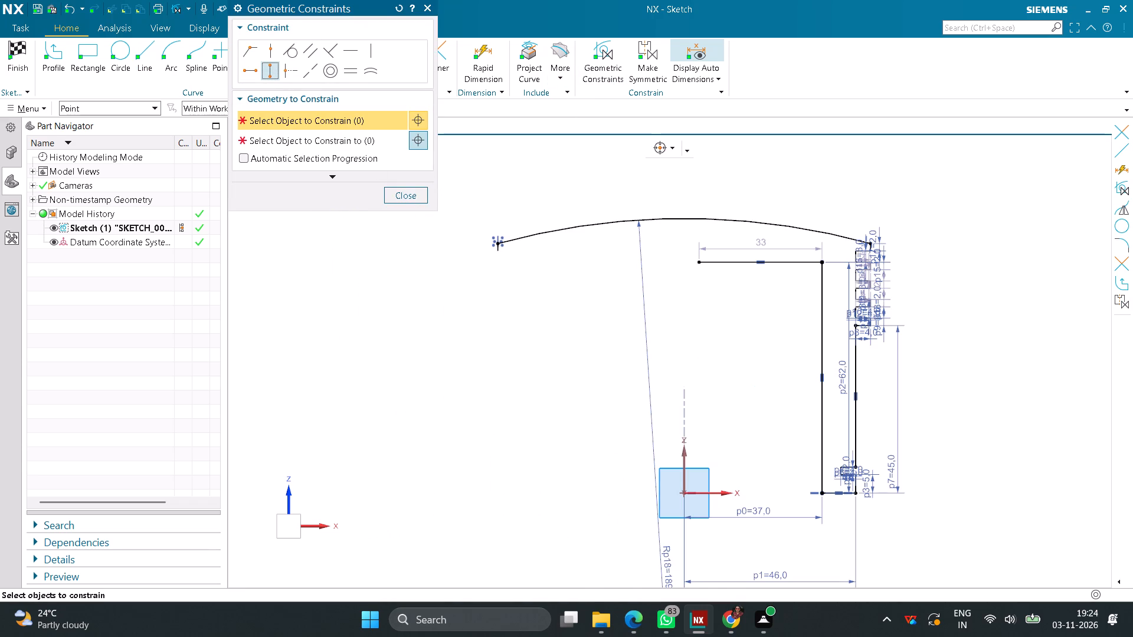
{"action": "left_click", "coordinate": [702, 261]}
{"action": "left_click", "coordinate": [306, 137]}
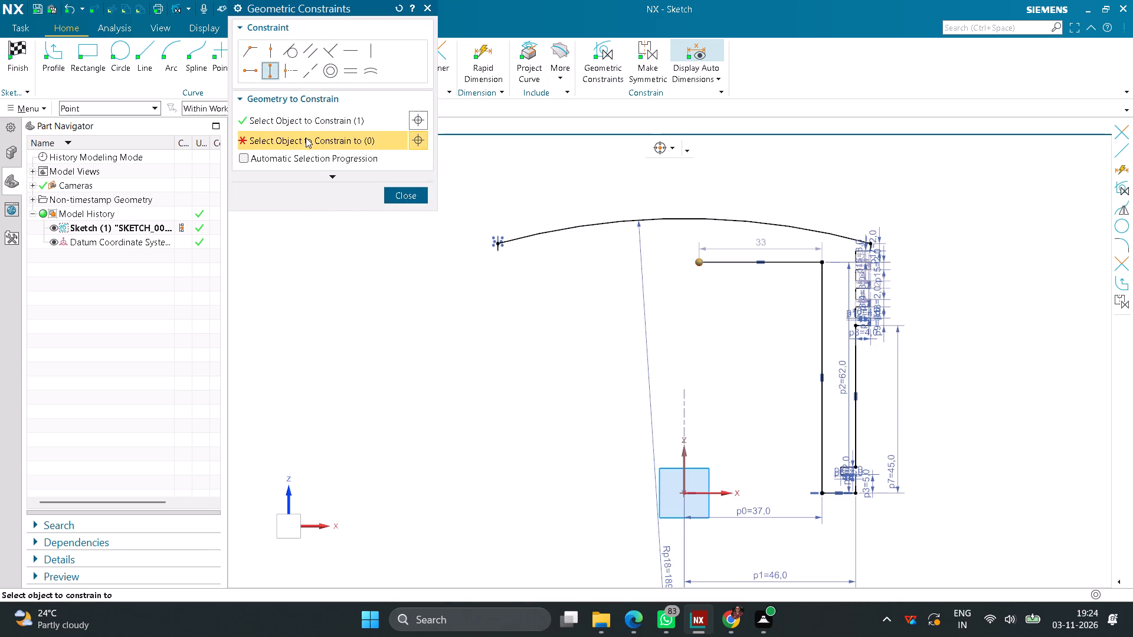
{"action": "left_click", "coordinate": [683, 493]}
{"action": "left_click", "coordinate": [413, 192]}
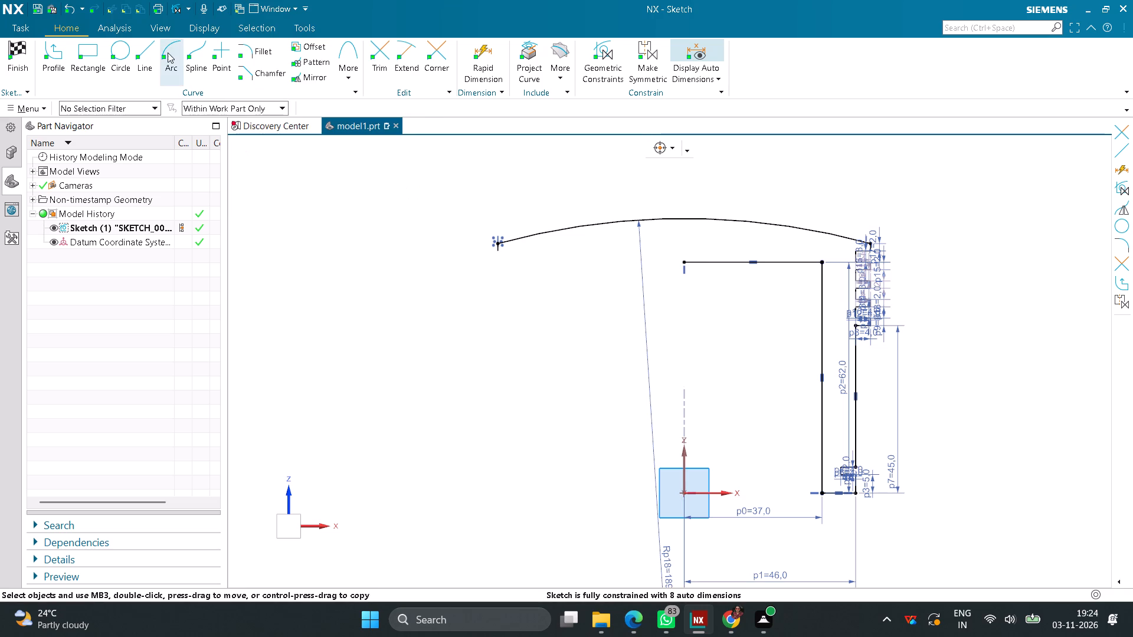
From the horizontal line's end on the axis, draw a vertical line about 17.3 mm upward, crossing the crown arc.
{"action": "left_click", "coordinate": [150, 51]}
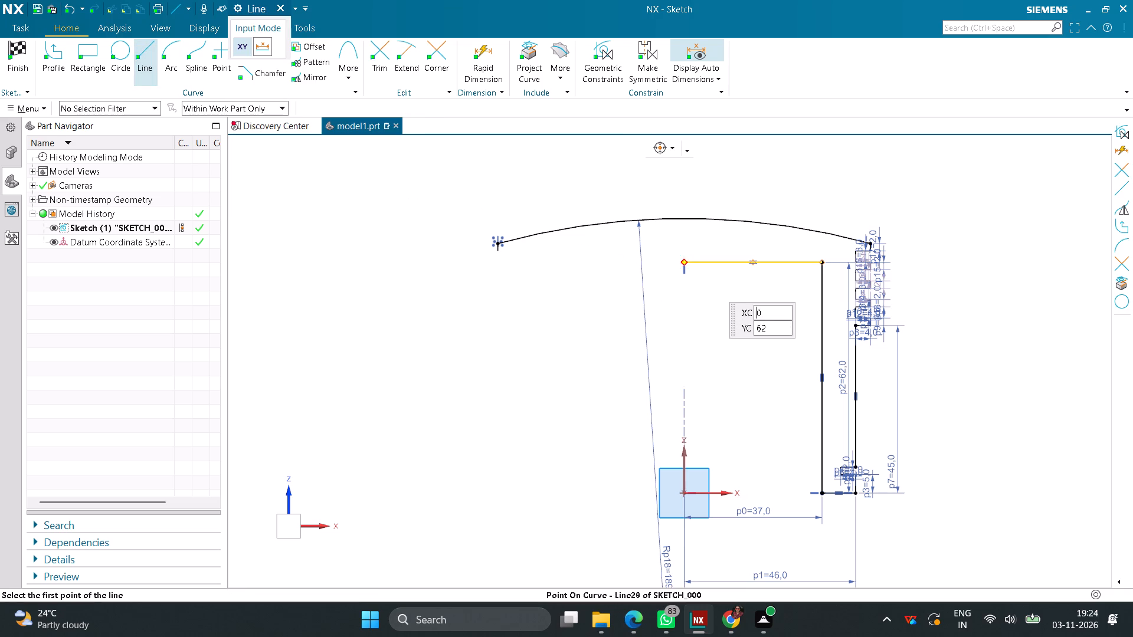
{"action": "left_click", "coordinate": [685, 262]}
{"action": "left_click", "coordinate": [680, 198]}
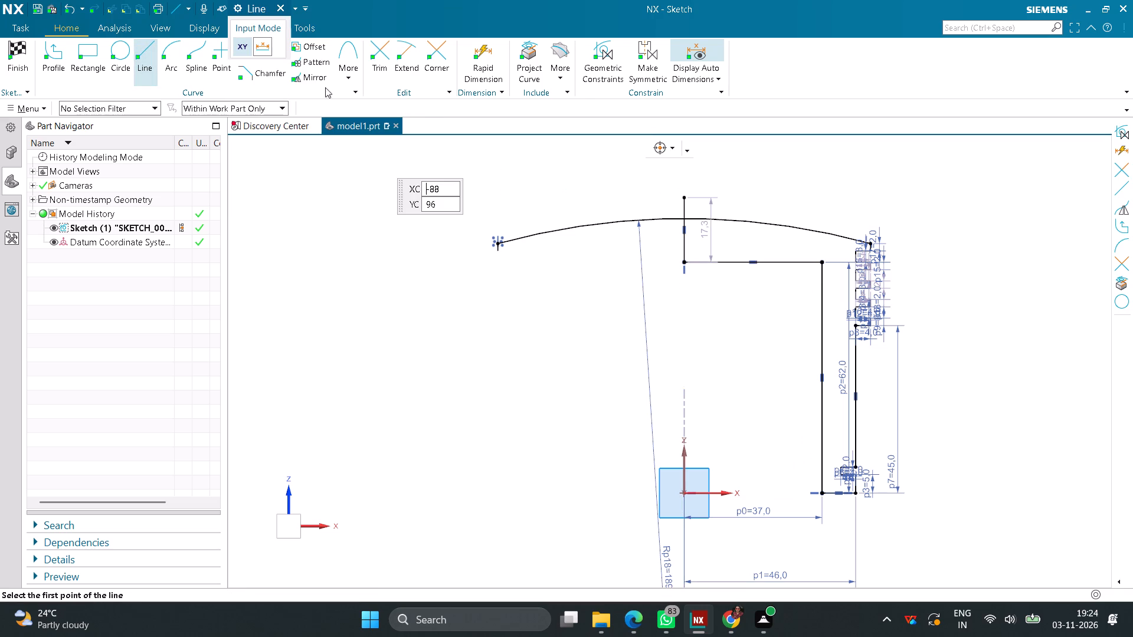
Make a corner between the vertical axis line and the crown arc, keeping the line's lower part and the profile-side half of the arc.
{"action": "left_click", "coordinate": [427, 61]}
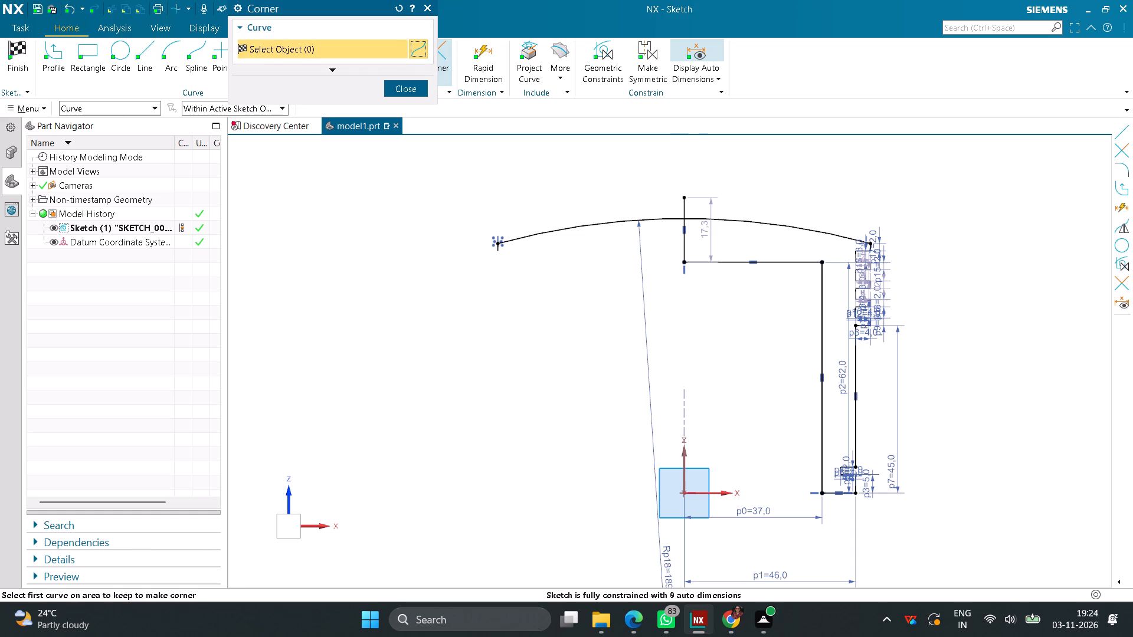
{"action": "left_click", "coordinate": [684, 246]}
{"action": "left_click", "coordinate": [694, 218]}
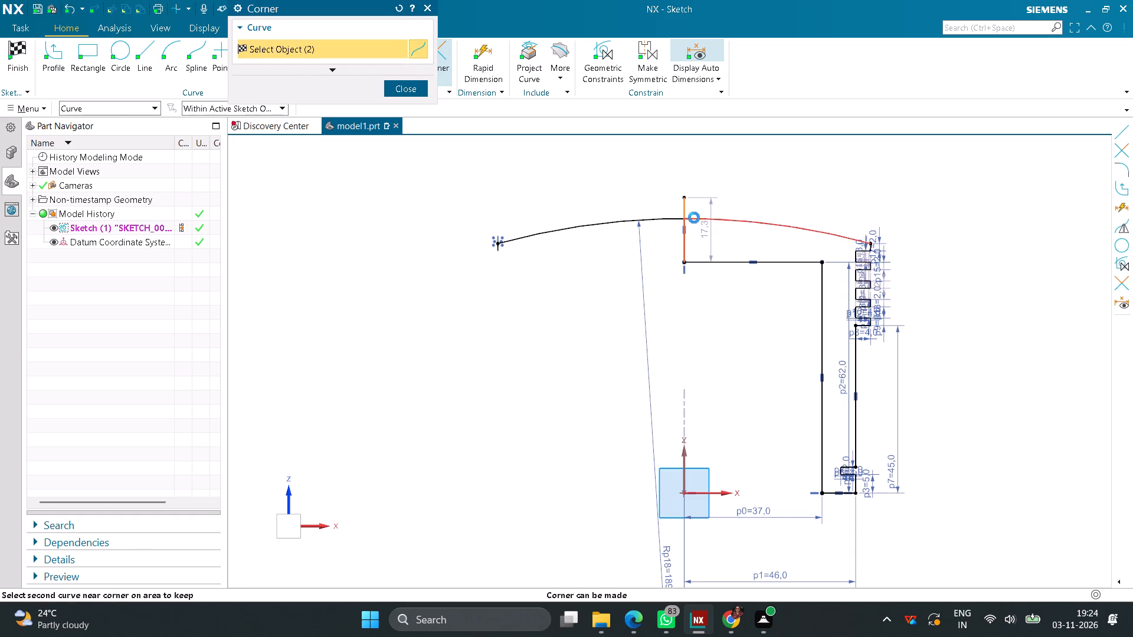
Finish the piston half-section sketch.
{"action": "left_click", "coordinate": [419, 94]}
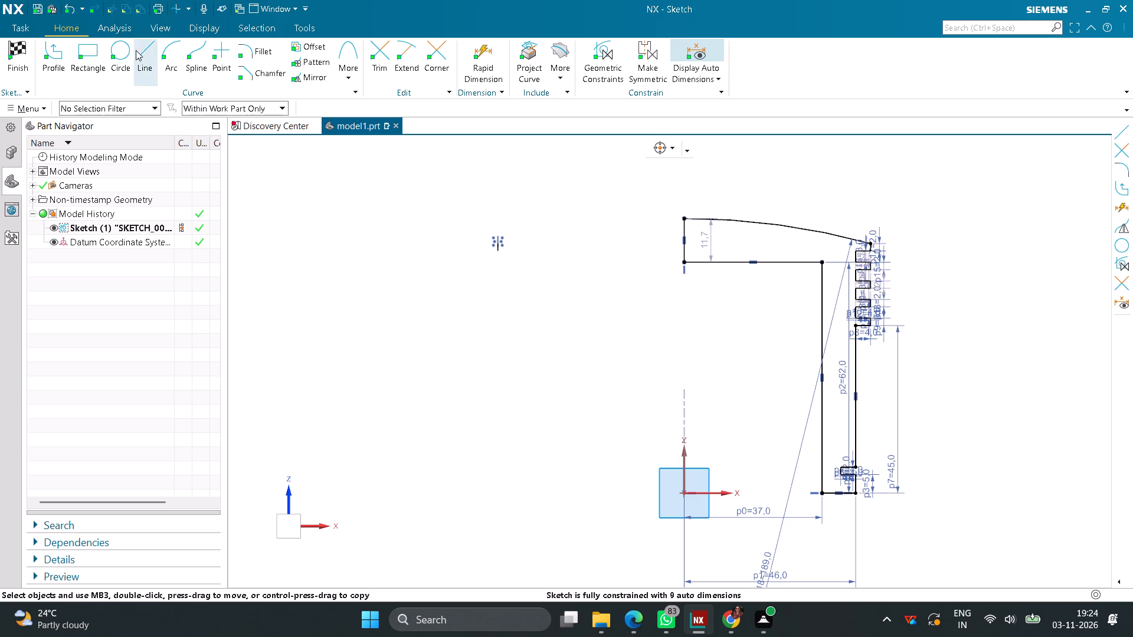
{"action": "left_click", "coordinate": [20, 51]}
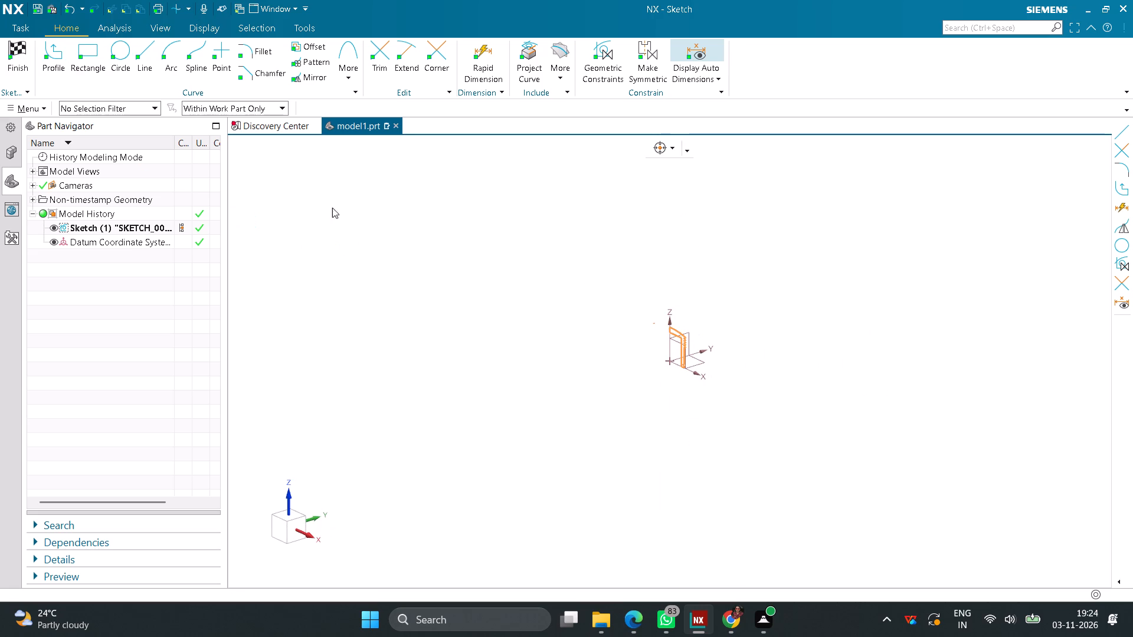
Revolve the half-section sketch by 360° about the vertical Z axis through the origin, with Boolean set to None.
{"action": "left_click", "coordinate": [117, 60]}
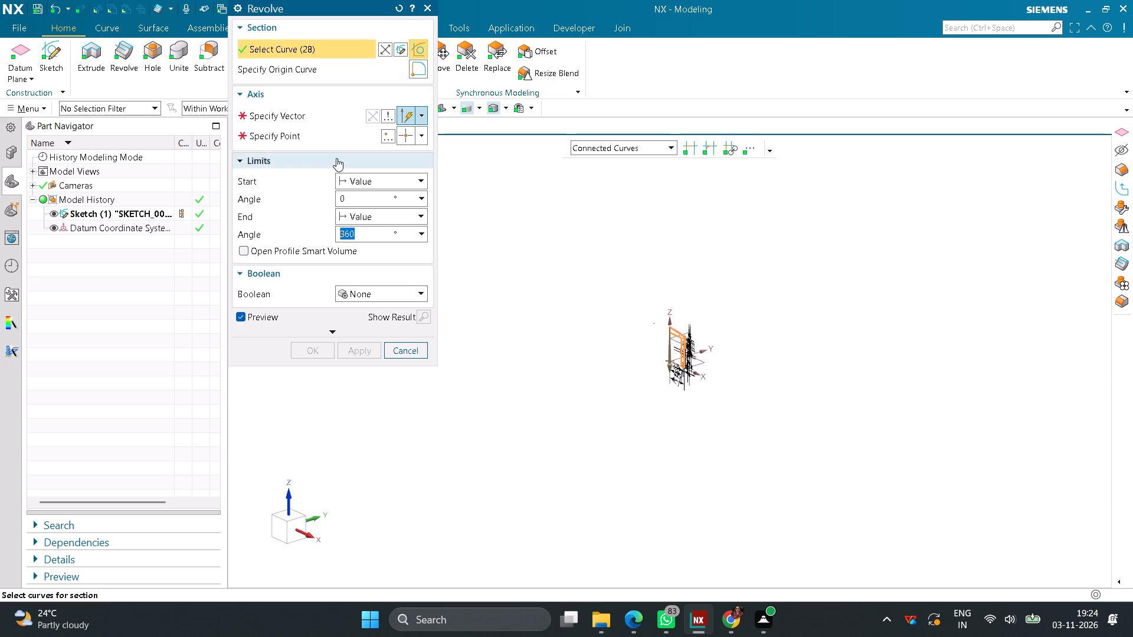
{"action": "left_click", "coordinate": [304, 117]}
{"action": "left_click", "coordinate": [668, 339]}
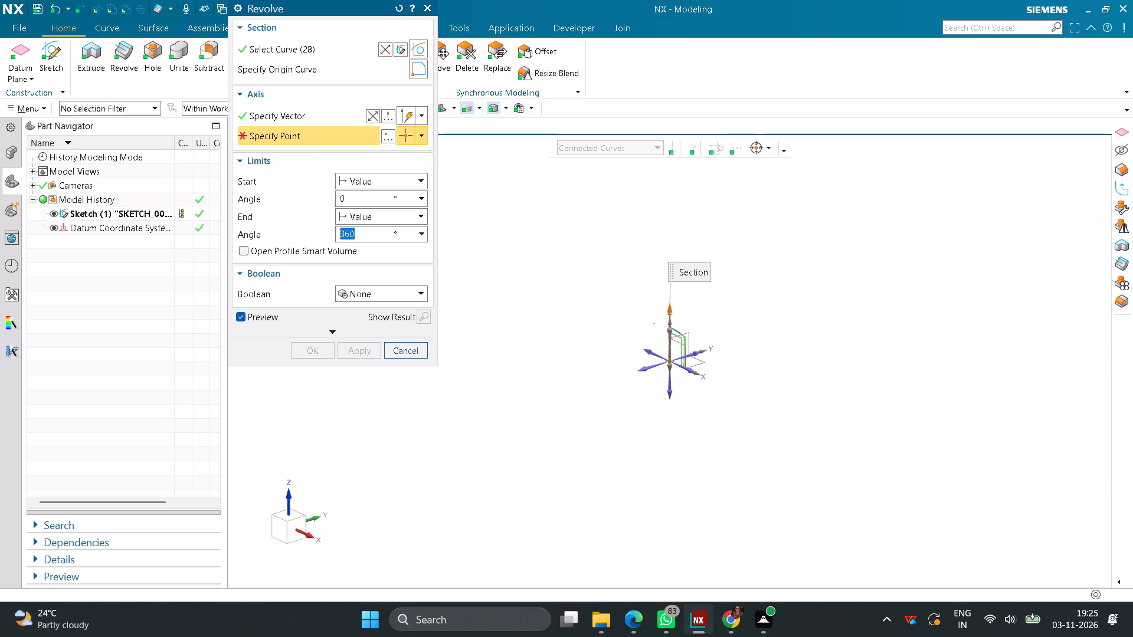
{"action": "left_click", "coordinate": [388, 133]}
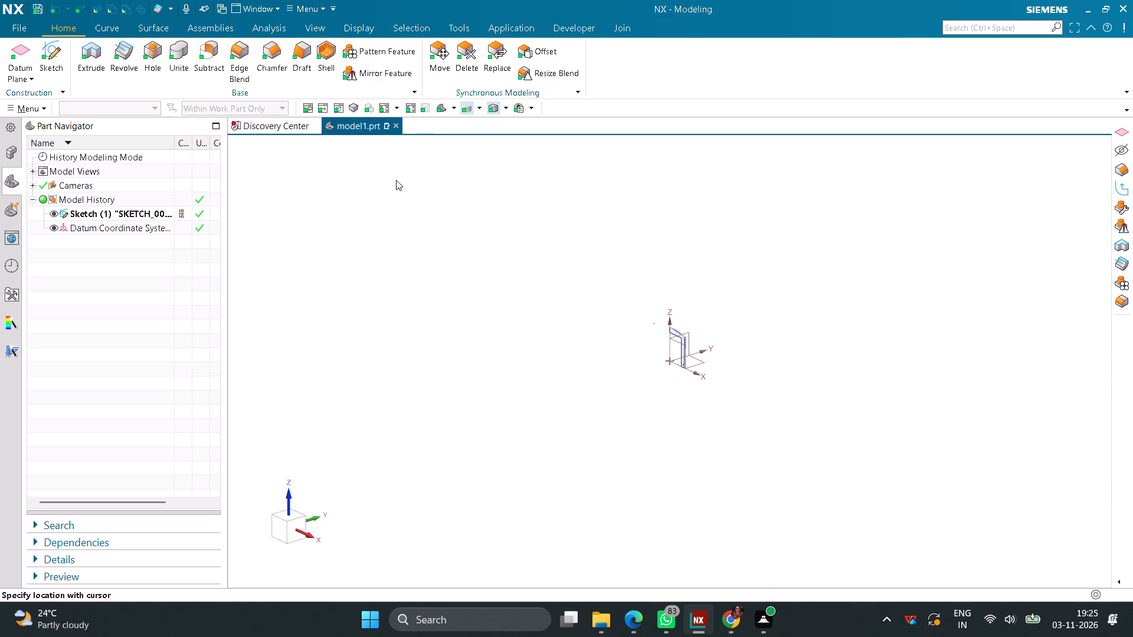
{"action": "left_click", "coordinate": [364, 257]}
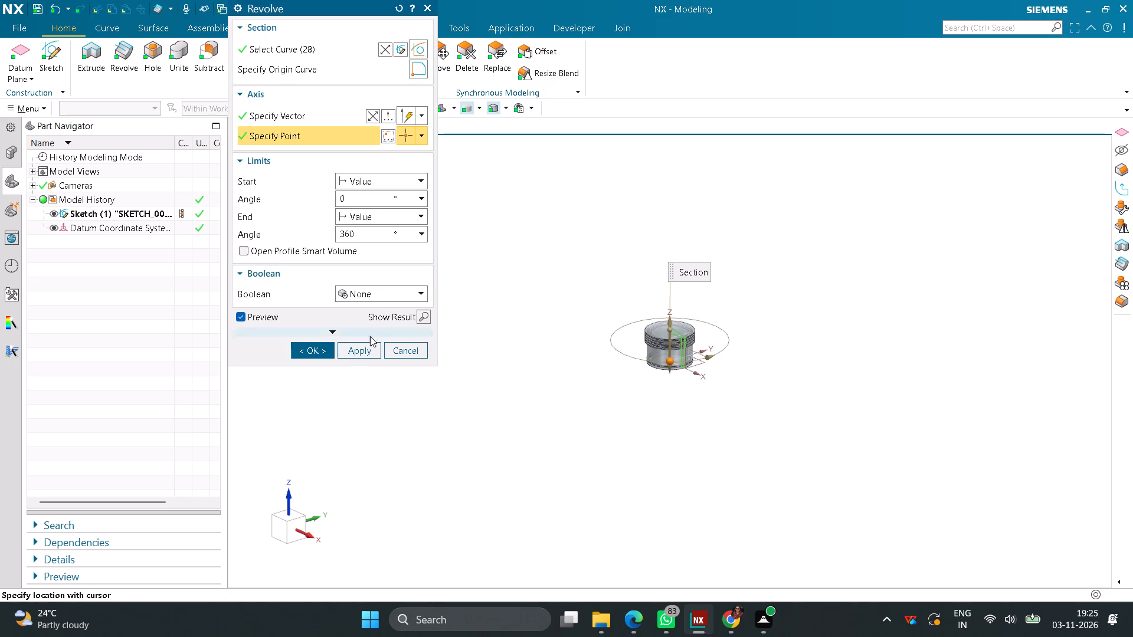
{"action": "left_click", "coordinate": [322, 349]}
Create a new sketch on the Right plane, which passes through the piston's axis.
{"action": "middle_click_drag", "start_coordinate": [549, 430], "coordinate": [542, 382]}
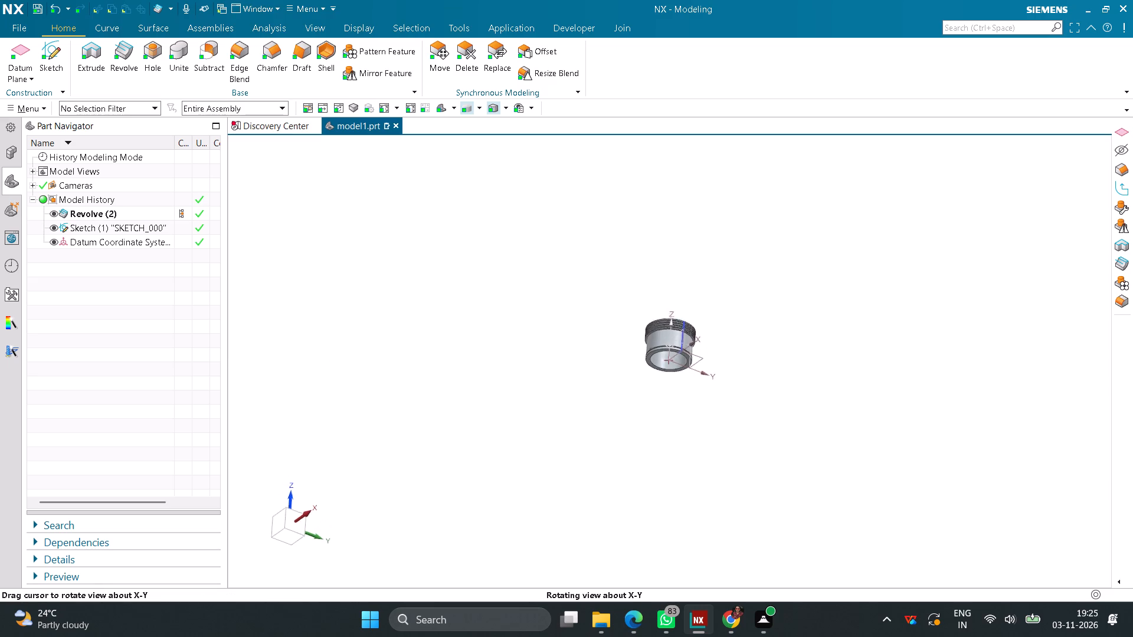
{"action": "middle_click_drag", "start_coordinate": [542, 382], "coordinate": [543, 426]}
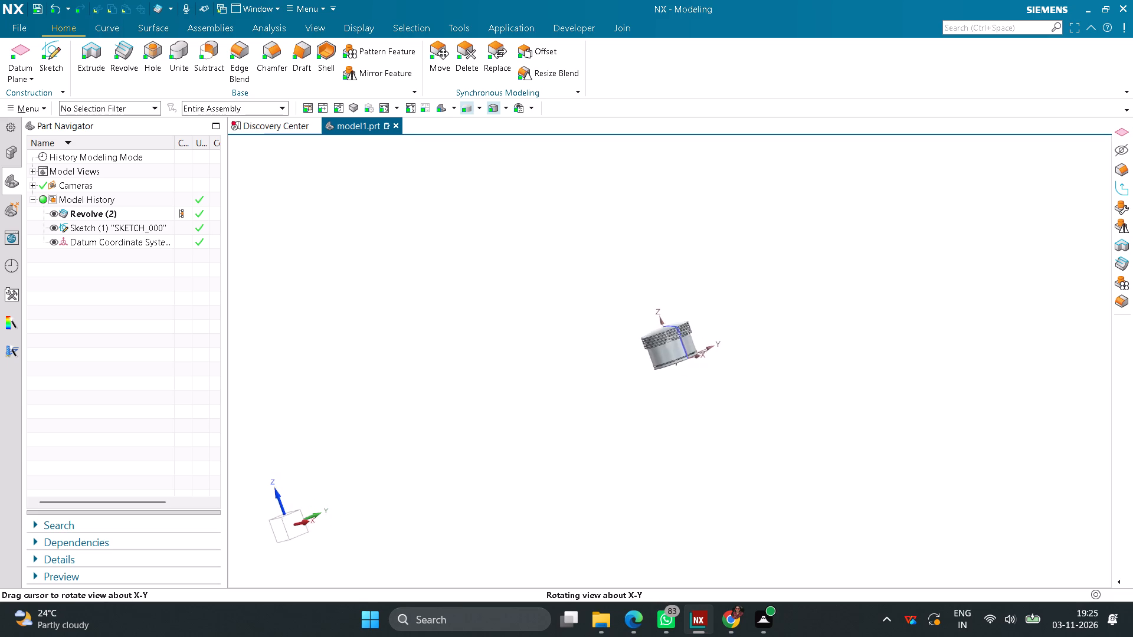
{"action": "middle_click_drag", "start_coordinate": [543, 426], "coordinate": [531, 449]}
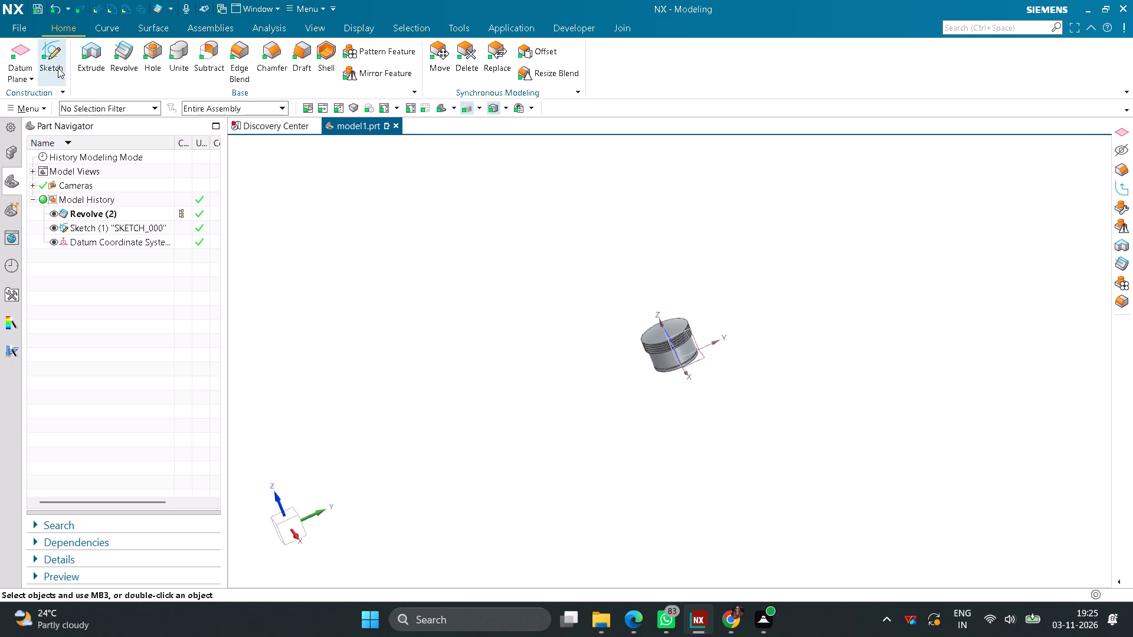
{"action": "left_click", "coordinate": [56, 57]}
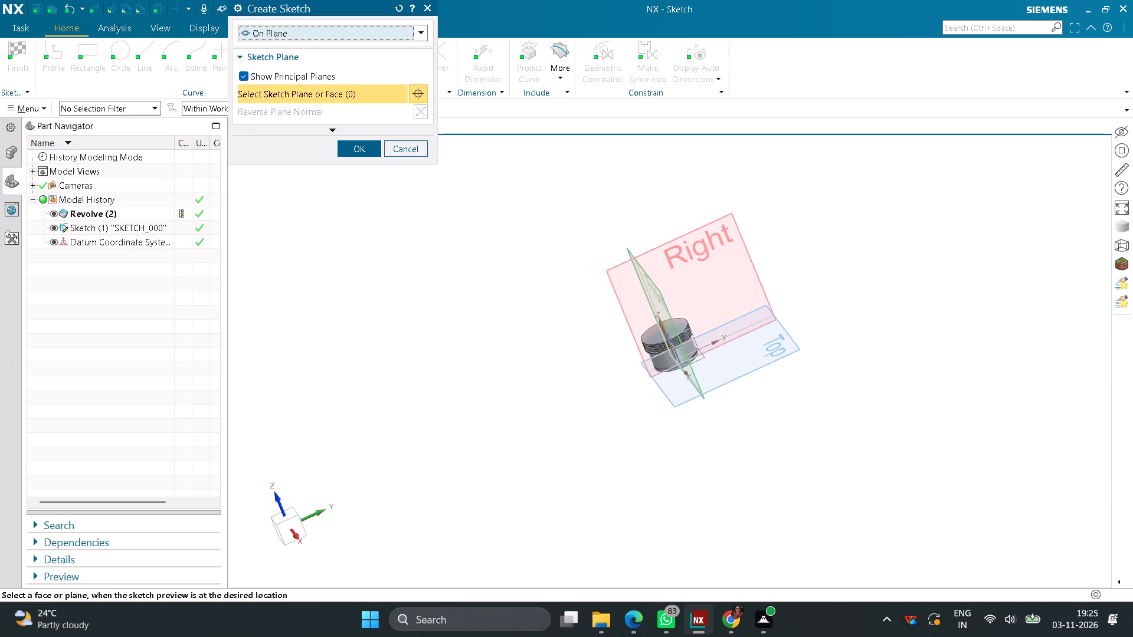
{"action": "middle_click_drag", "start_coordinate": [568, 367], "coordinate": [602, 356]}
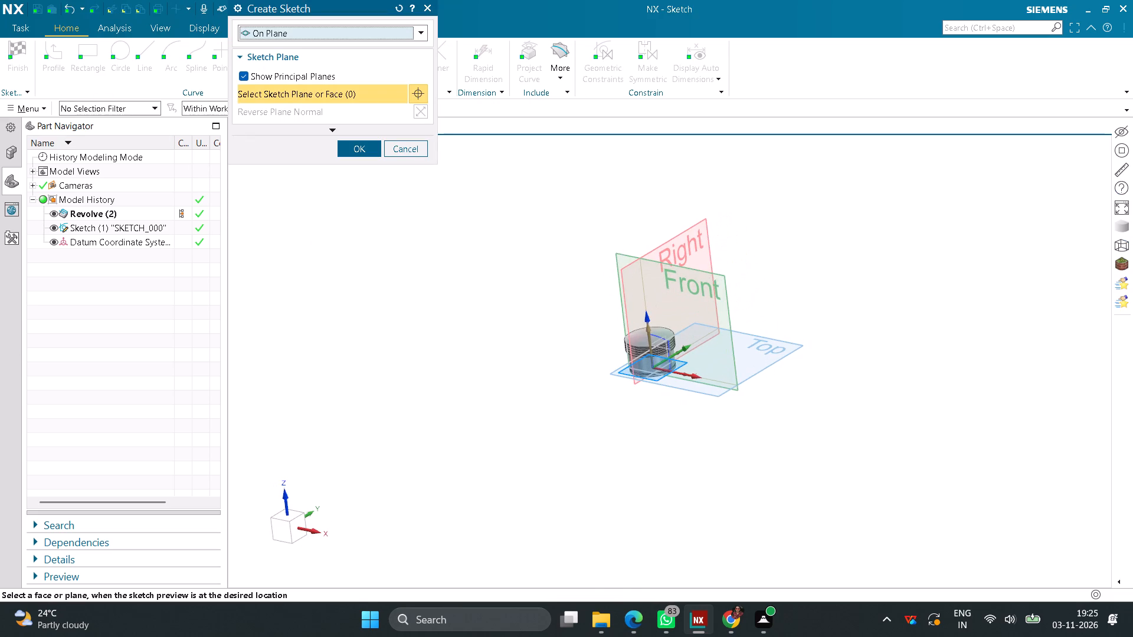
{"action": "left_click", "coordinate": [623, 291]}
{"action": "left_click", "coordinate": [362, 146]}
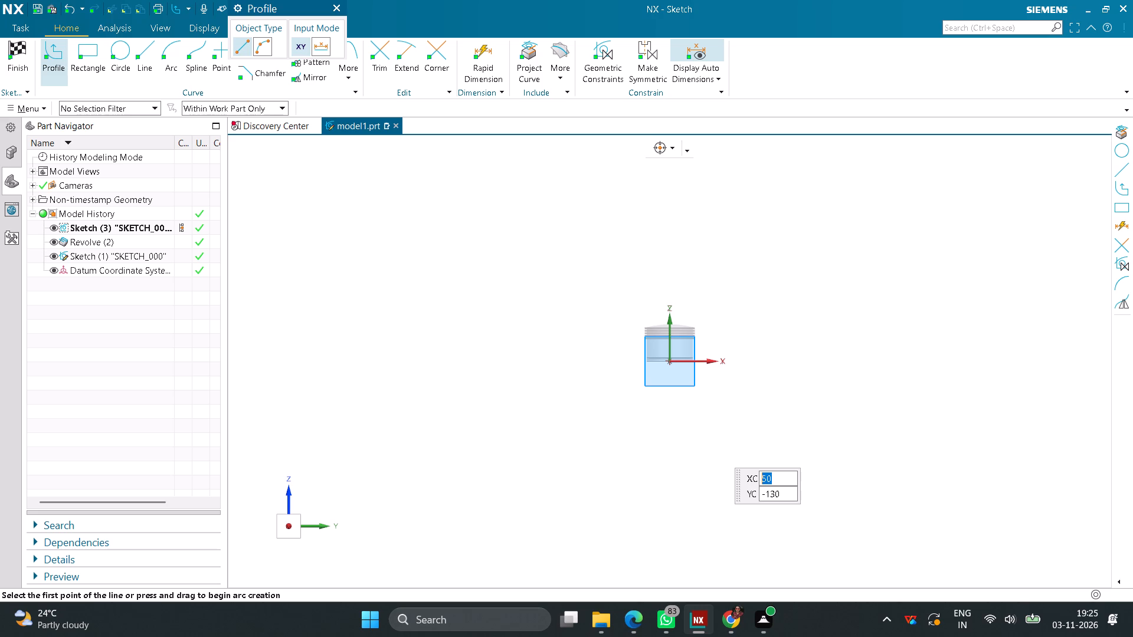
Draw a 36 mm diameter circle centred on the vertical axis, about 30.7 mm above the sketch origin.
{"action": "left_click", "coordinate": [116, 53]}
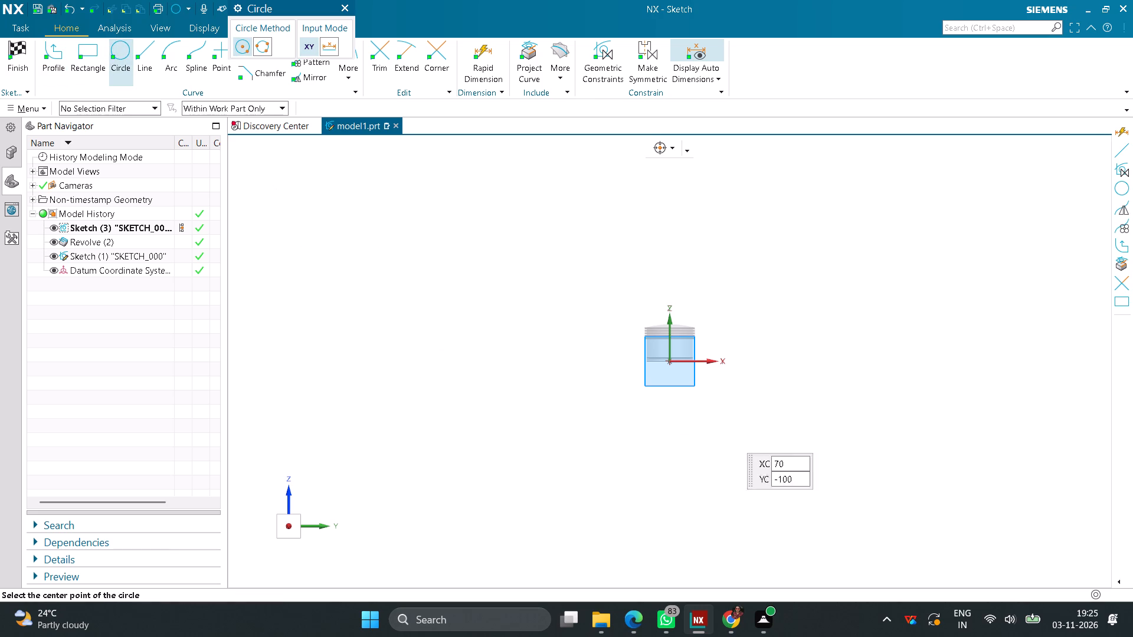
{"action": "scroll", "coordinate": [744, 362], "scroll_direction": "up", "scroll_amount": 7}
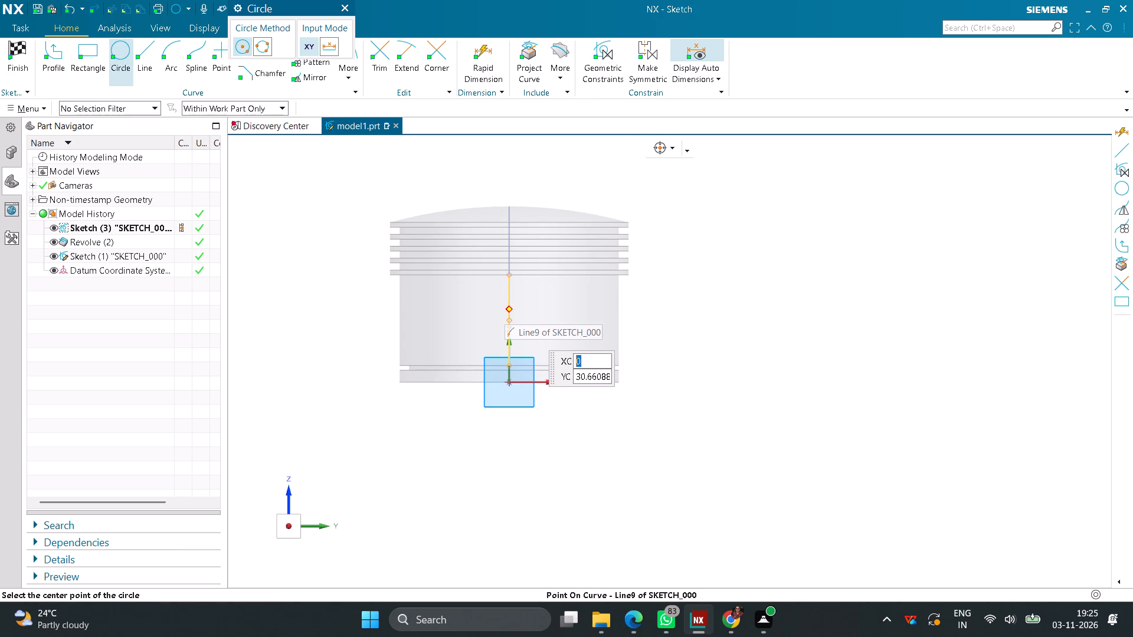
{"action": "left_click", "coordinate": [507, 309]}
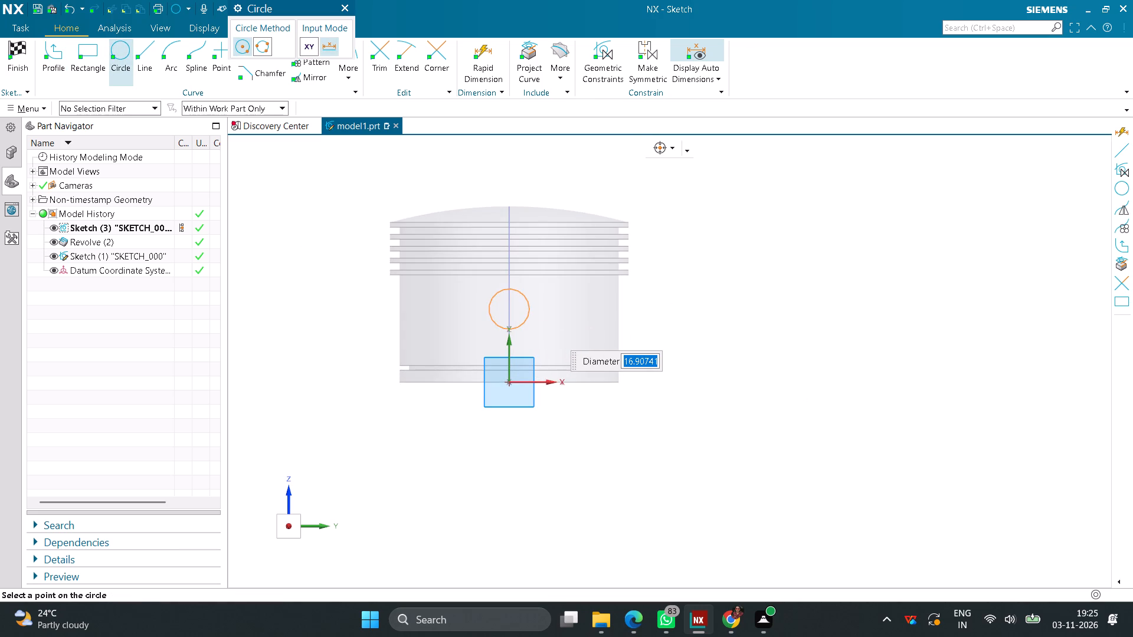
{"action": "type", "text": "36"}
{"action": "key", "text": "Return"}
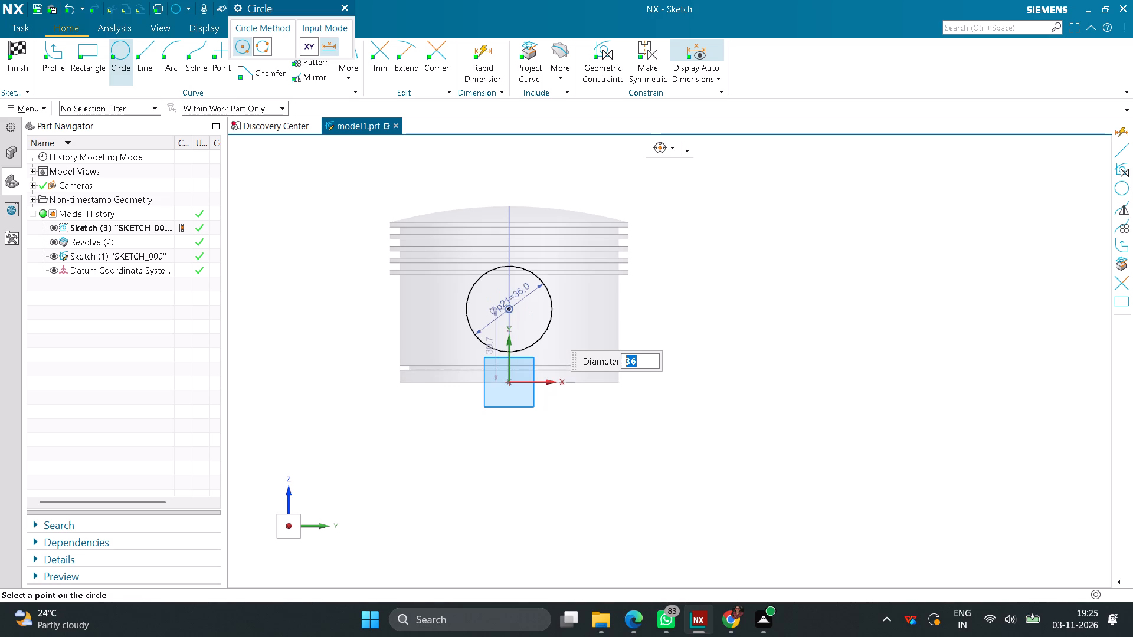
{"action": "scroll", "coordinate": [768, 311], "scroll_direction": "up", "scroll_amount": 1}
{"action": "middle_click", "coordinate": [770, 314]}
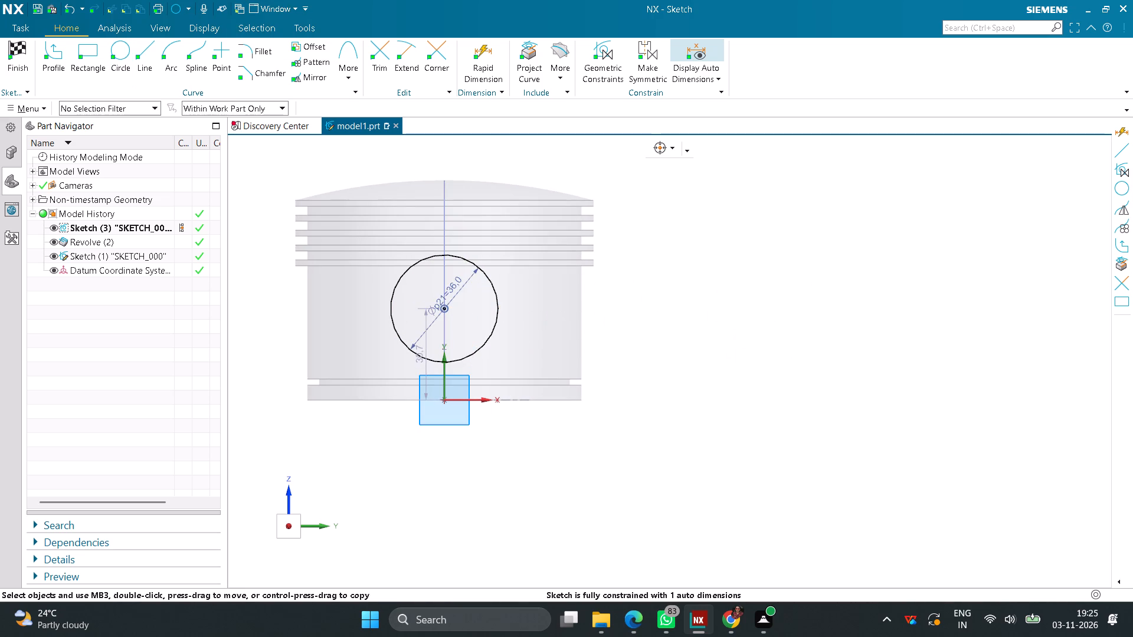
Set the circle centre's height above the origin to 27 mm and finish the sketch.
{"action": "double_click", "coordinate": [425, 365]}
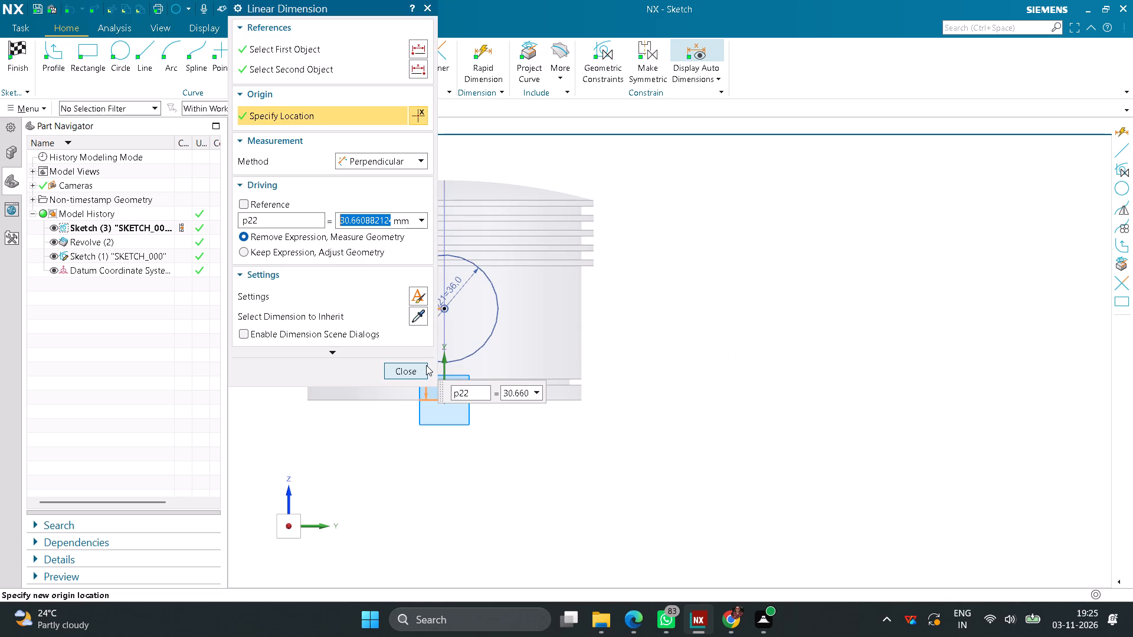
{"action": "type", "text": "27"}
{"action": "key", "text": "Return"}
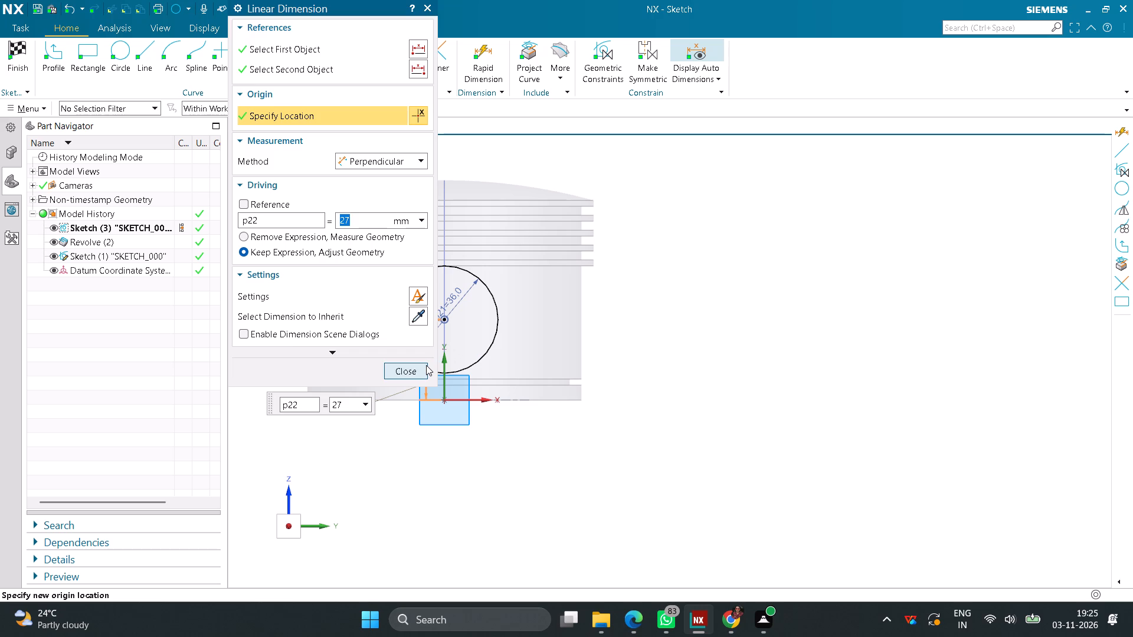
{"action": "left_click", "coordinate": [418, 369]}
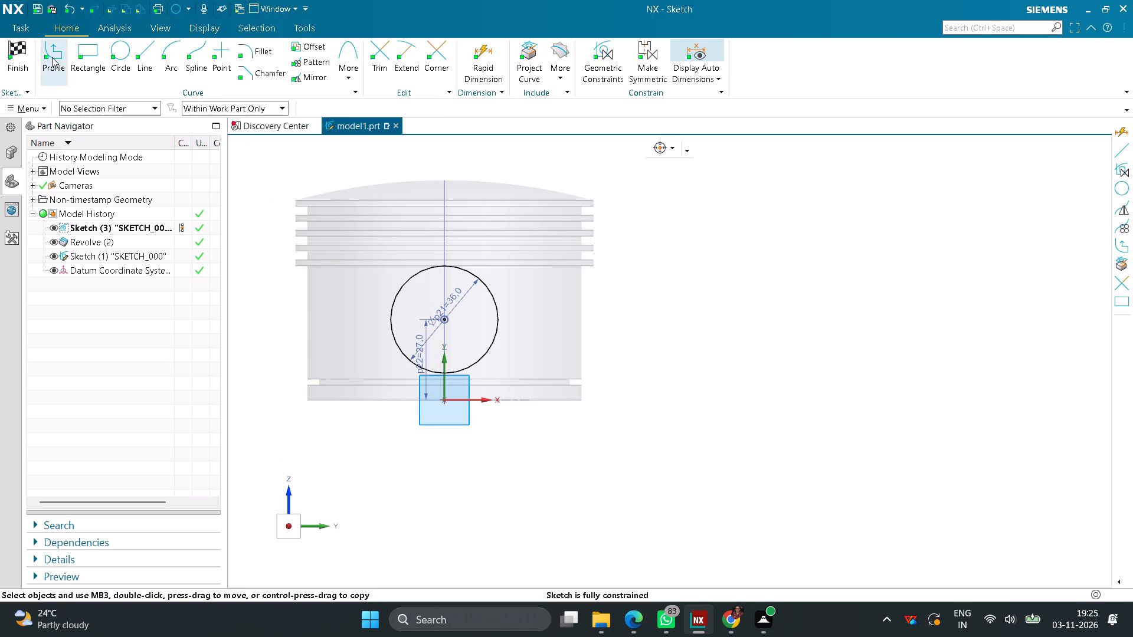
{"action": "left_click", "coordinate": [12, 48]}
Start a subtracting Extrude of the 36 mm circle, with the end limit Until Selected at the piston's inner cylindrical wall.
{"action": "scroll", "coordinate": [571, 400], "scroll_direction": "up", "scroll_amount": 3}
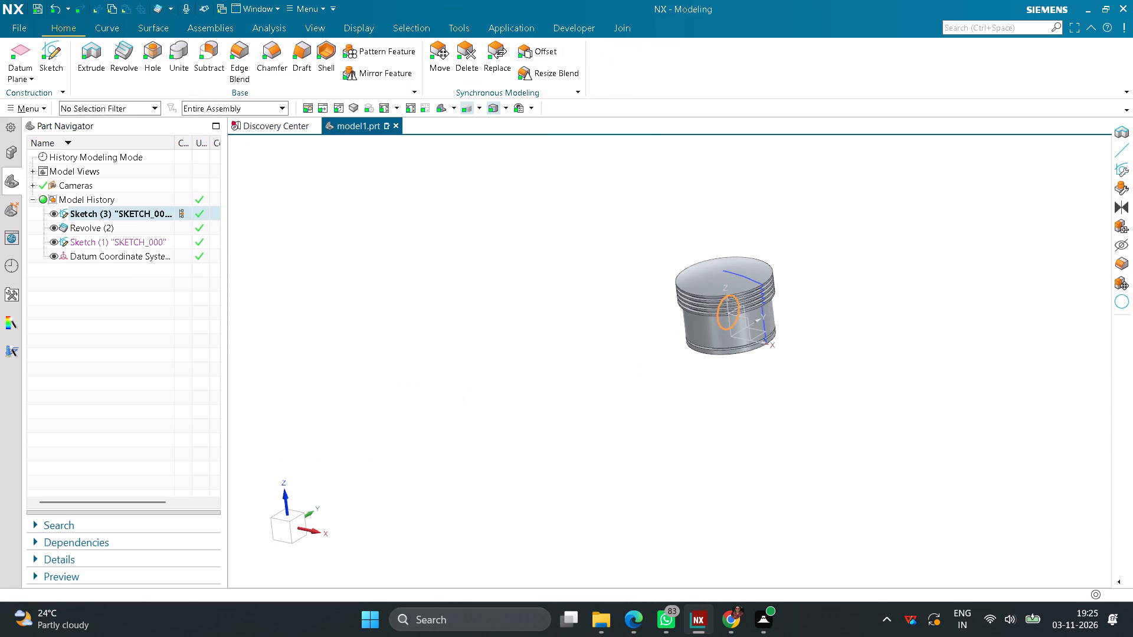
{"action": "middle_click_drag", "start_coordinate": [591, 416], "coordinate": [632, 371]}
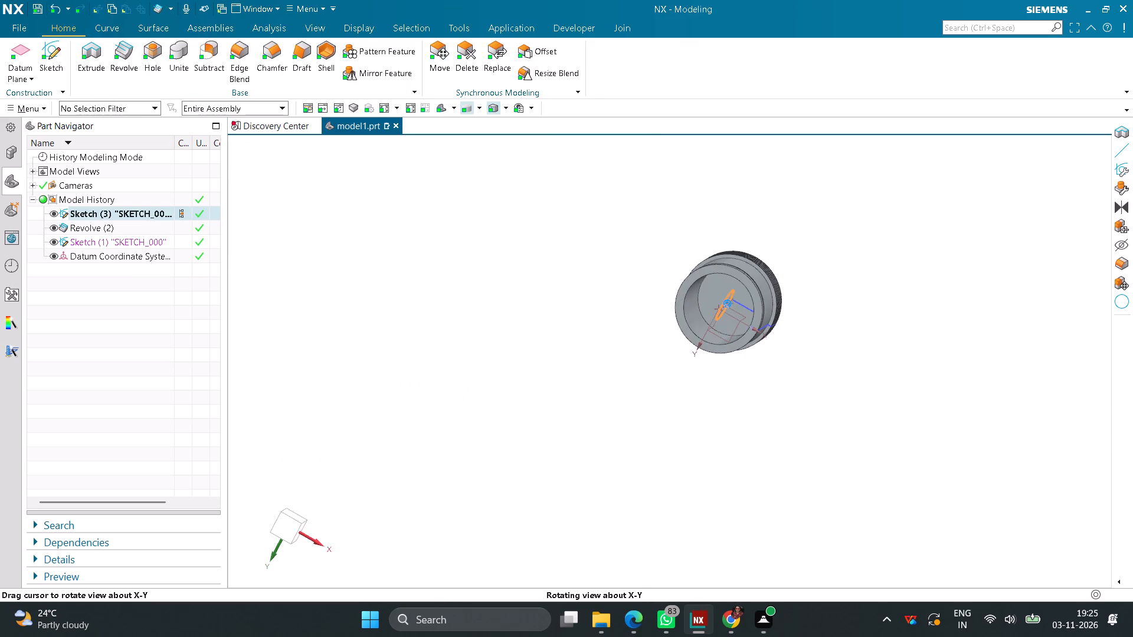
{"action": "middle_click_drag", "start_coordinate": [632, 371], "coordinate": [640, 388]}
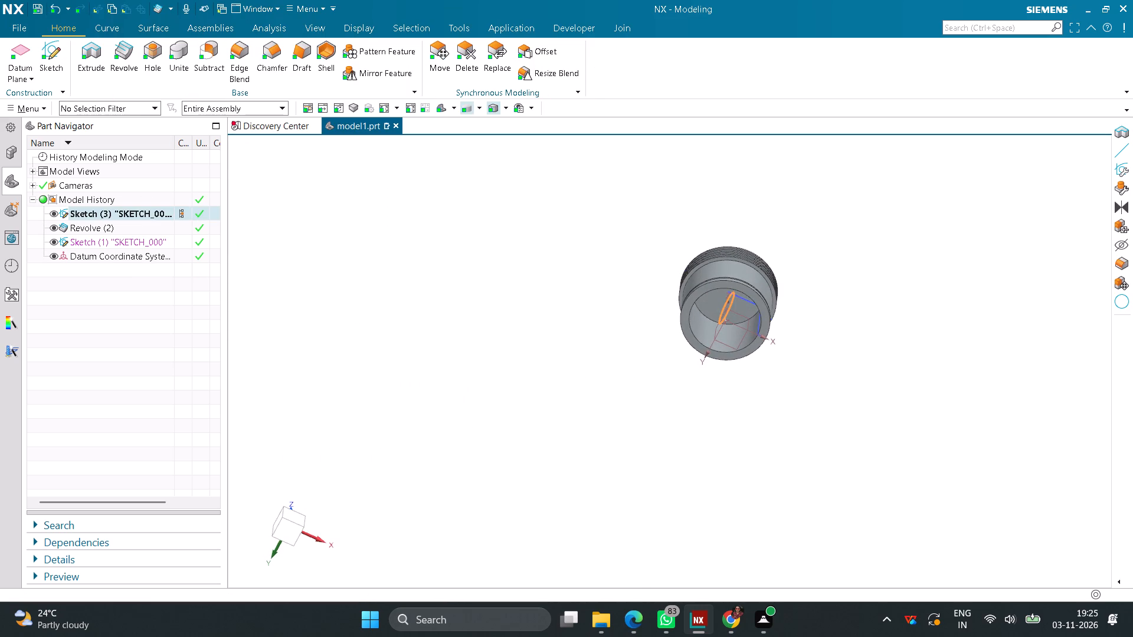
{"action": "left_click", "coordinate": [90, 61]}
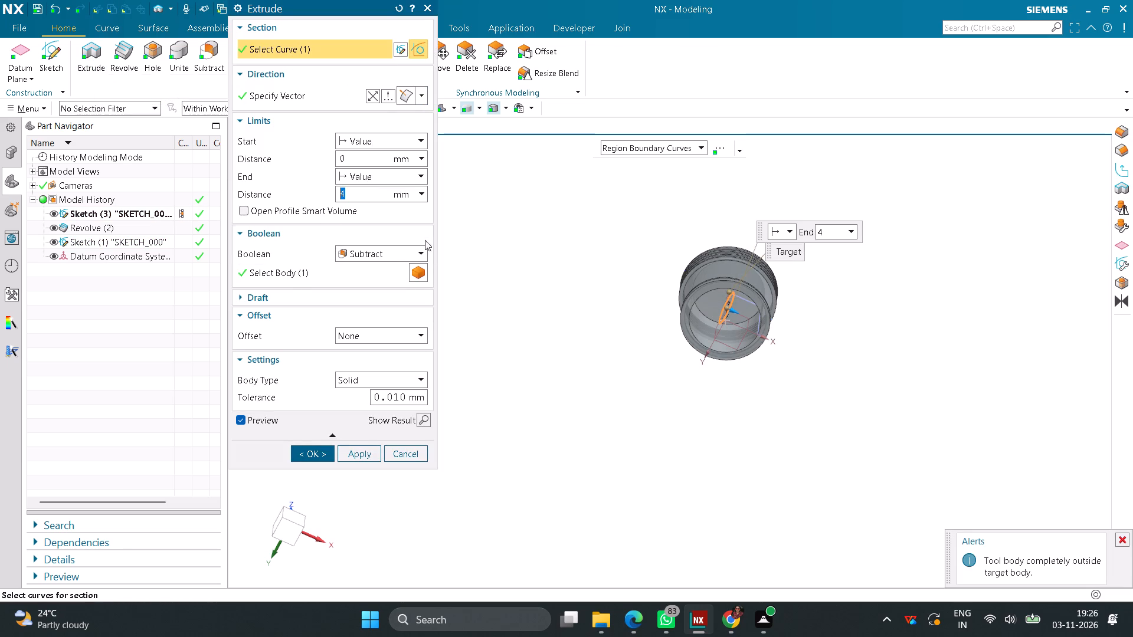
{"action": "left_click", "coordinate": [408, 180]}
{"action": "left_click", "coordinate": [398, 253]}
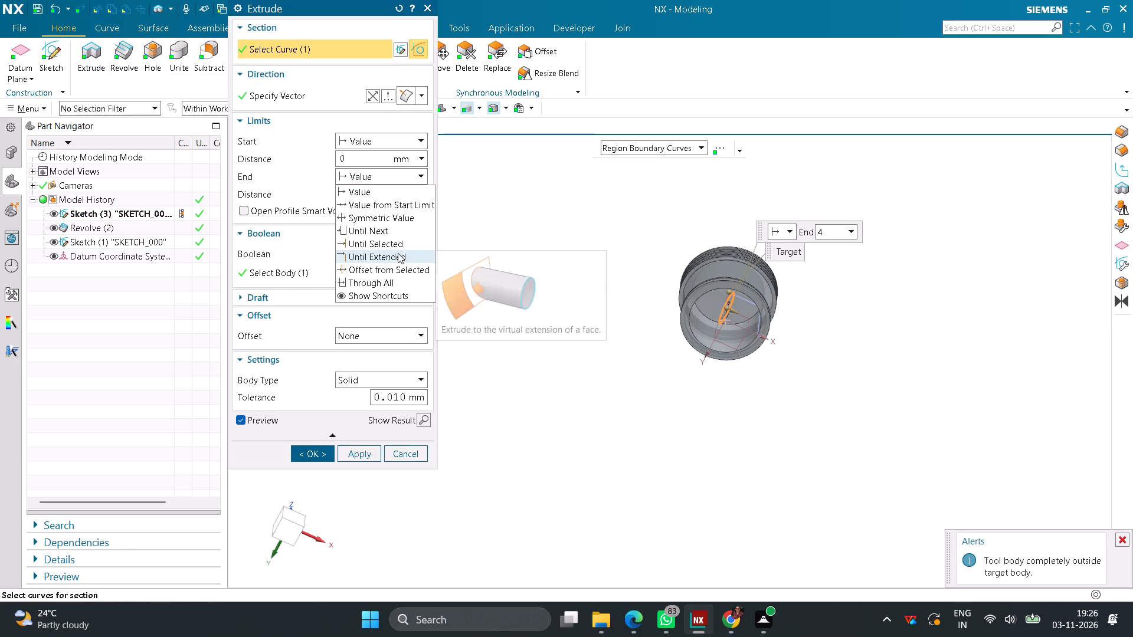
{"action": "left_click", "coordinate": [418, 173]}
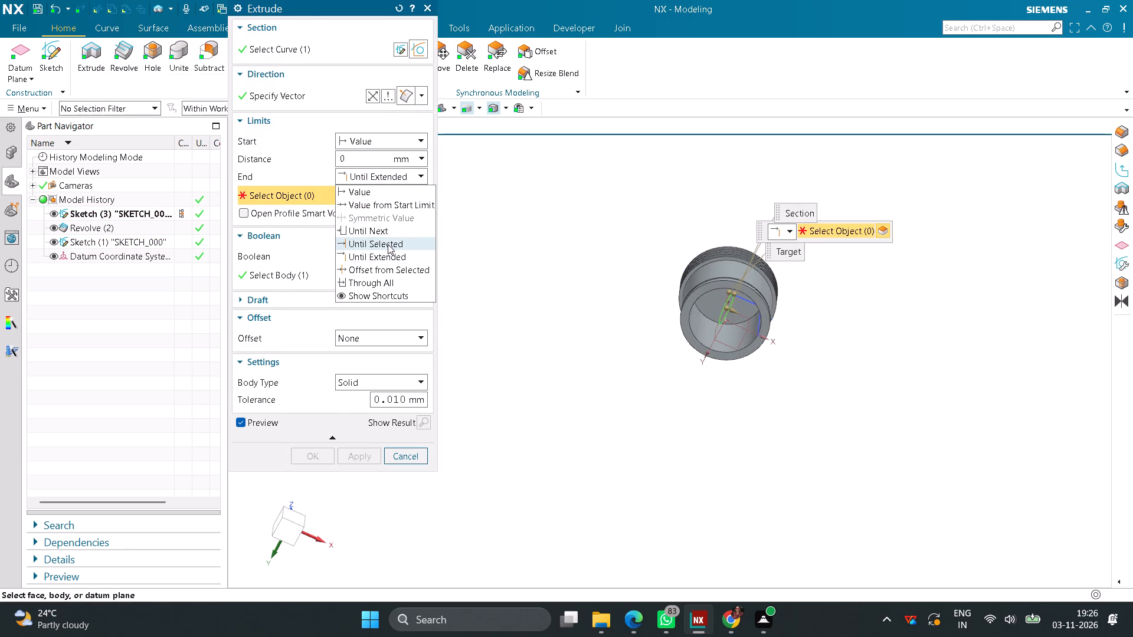
{"action": "left_click", "coordinate": [388, 245]}
{"action": "scroll", "coordinate": [725, 344], "scroll_direction": "up", "scroll_amount": 3}
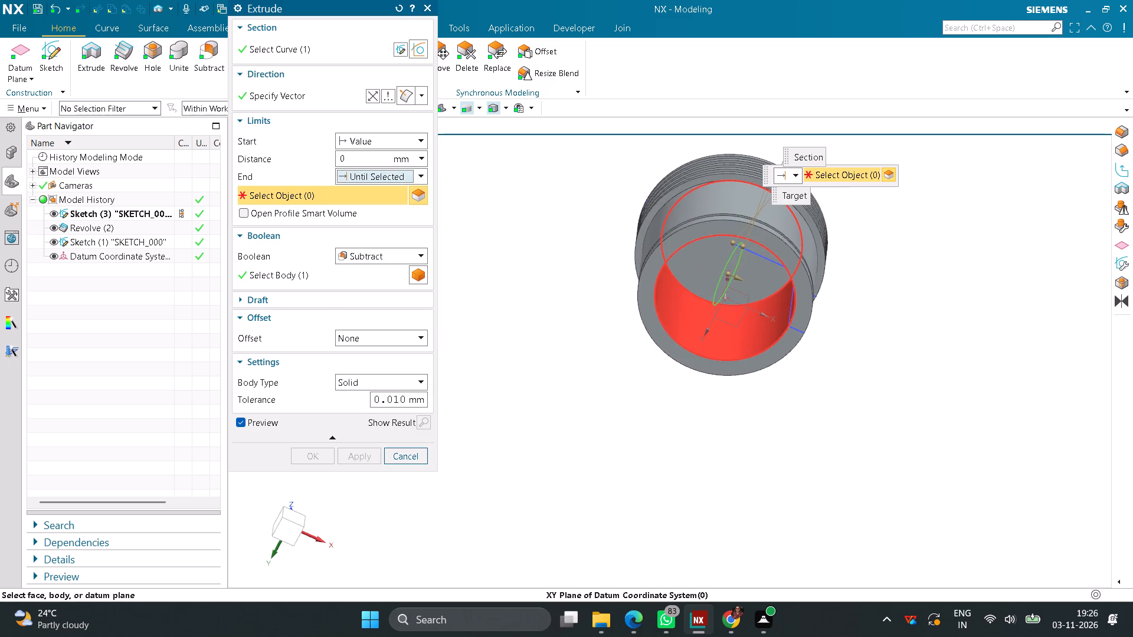
{"action": "left_click", "coordinate": [781, 314]}
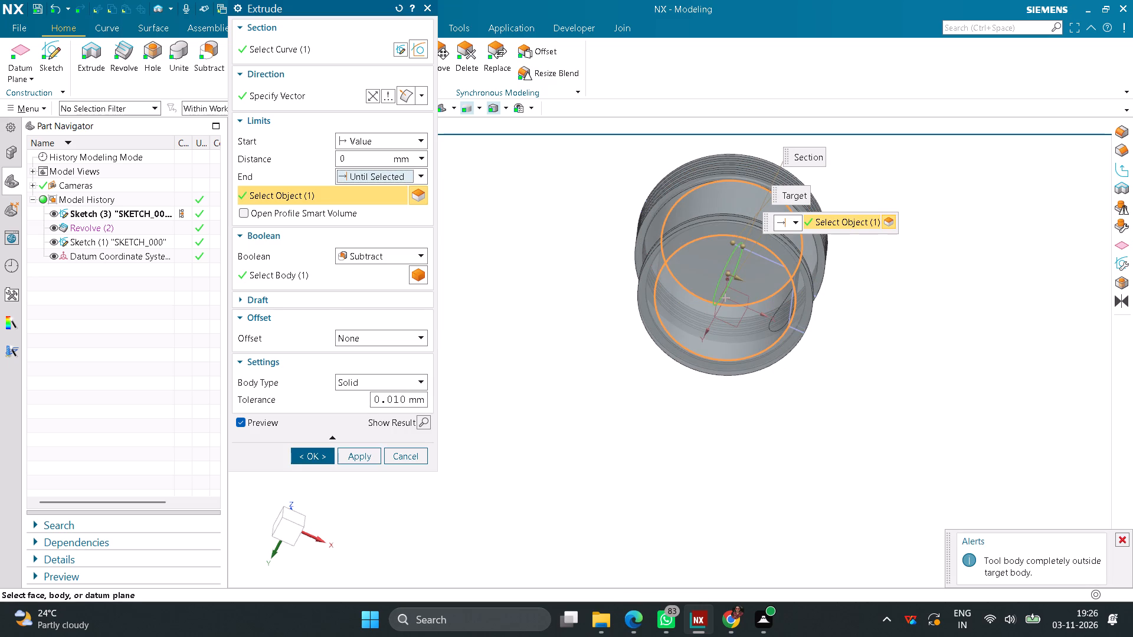
Switch the extrusion's end limit to Until Extended at the inner cylindrical wall and set its Boolean to Inferred.
{"action": "left_click", "coordinate": [421, 175]}
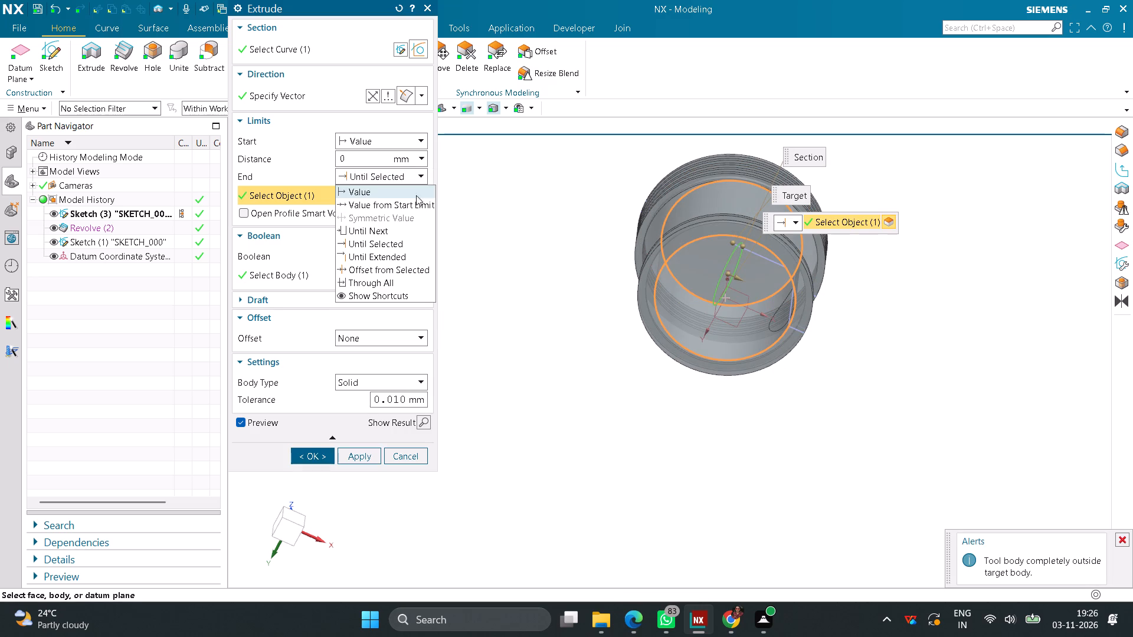
{"action": "left_click", "coordinate": [383, 260]}
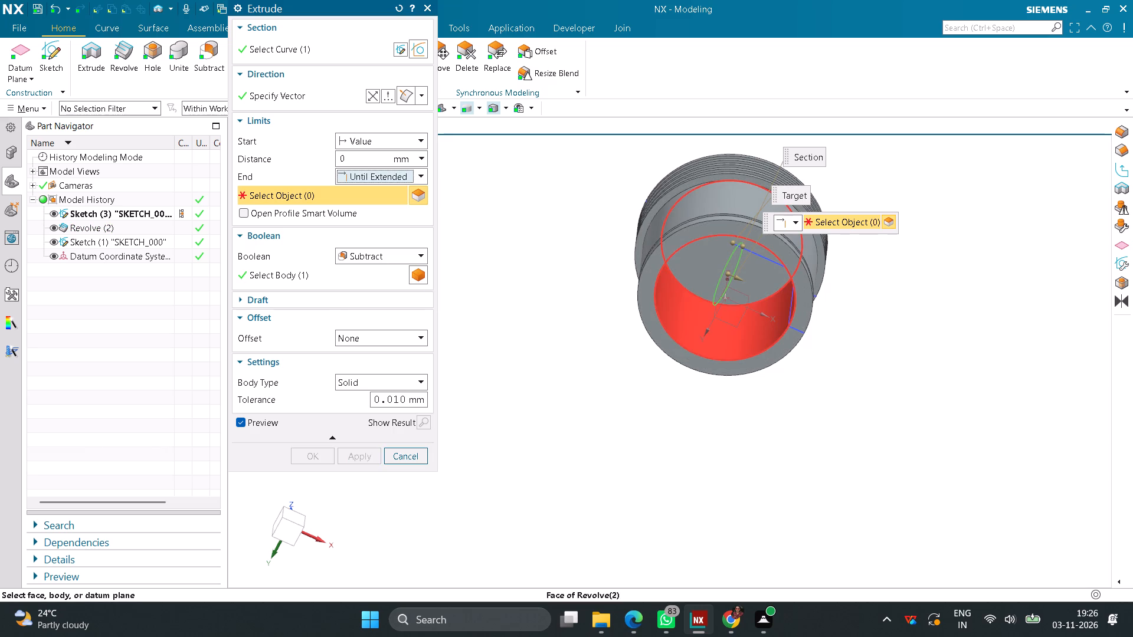
{"action": "left_click", "coordinate": [772, 328]}
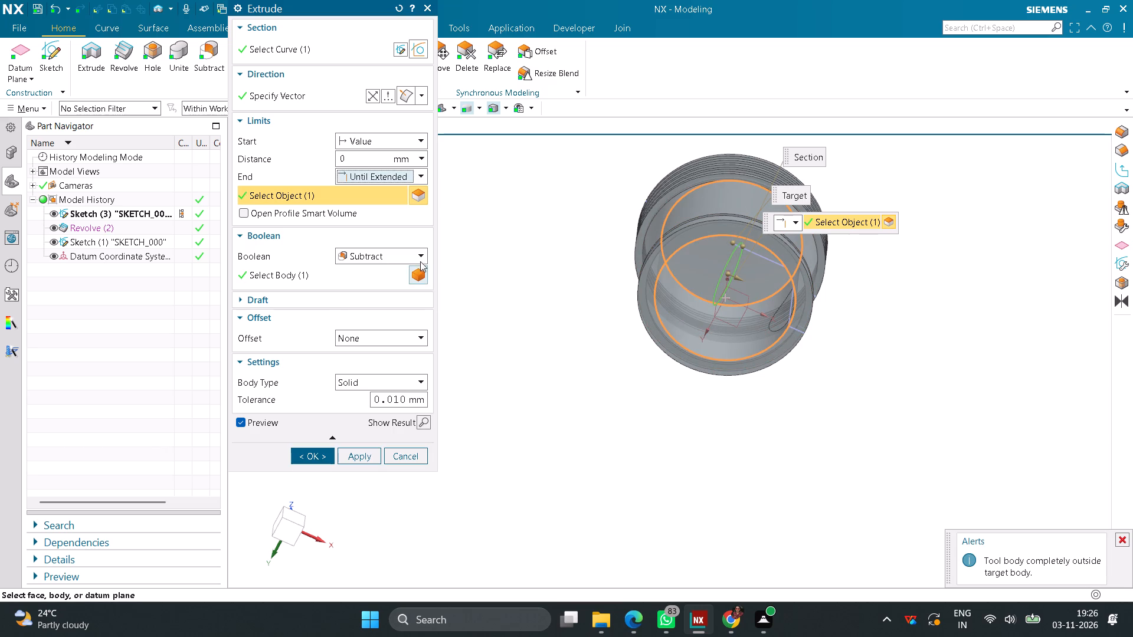
{"action": "left_click", "coordinate": [417, 255]}
{"action": "left_click", "coordinate": [379, 318]}
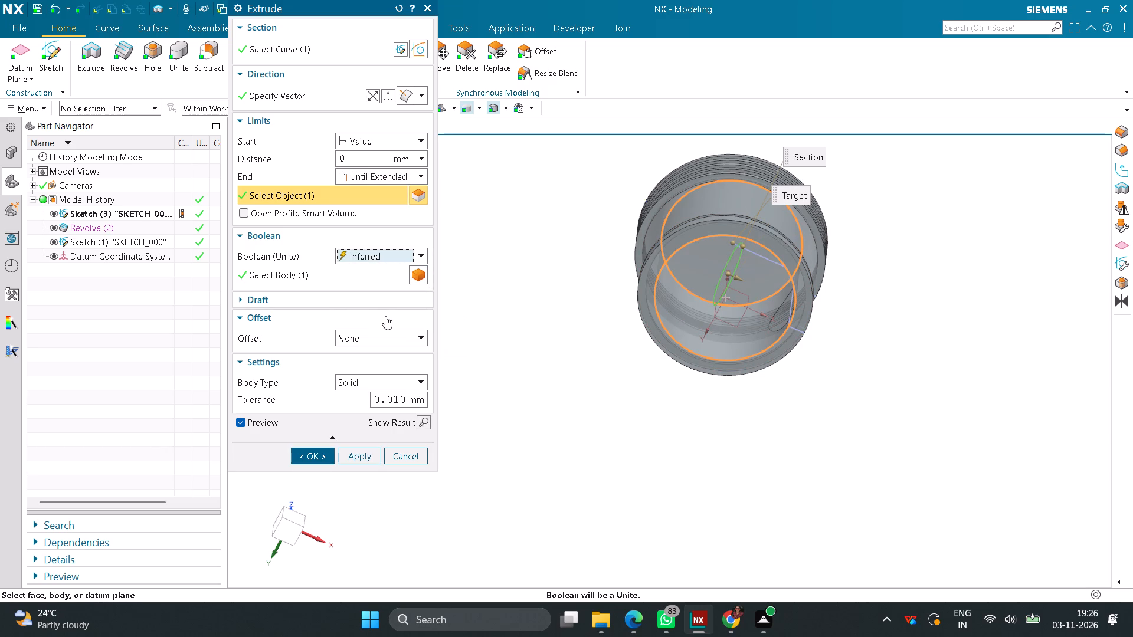
{"action": "scroll", "coordinate": [618, 339], "scroll_direction": "down", "scroll_amount": 2}
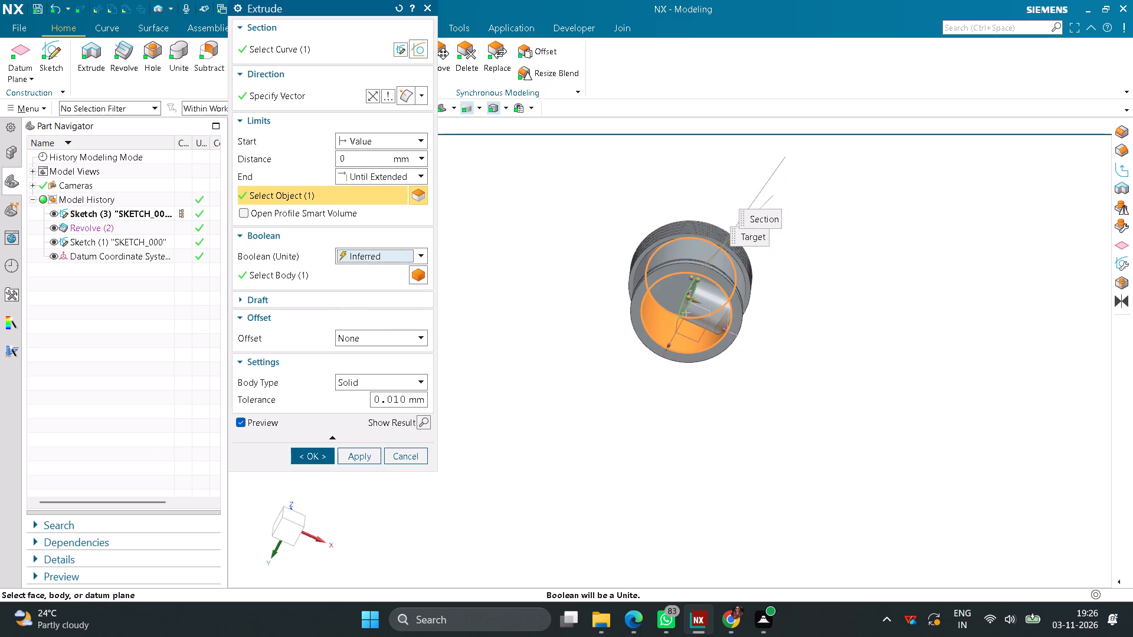
Set the boss extrusion's start distance to 25 mm, keeping the Until Extended end limit, and complete the Extrude.
{"action": "left_click", "coordinate": [411, 143]}
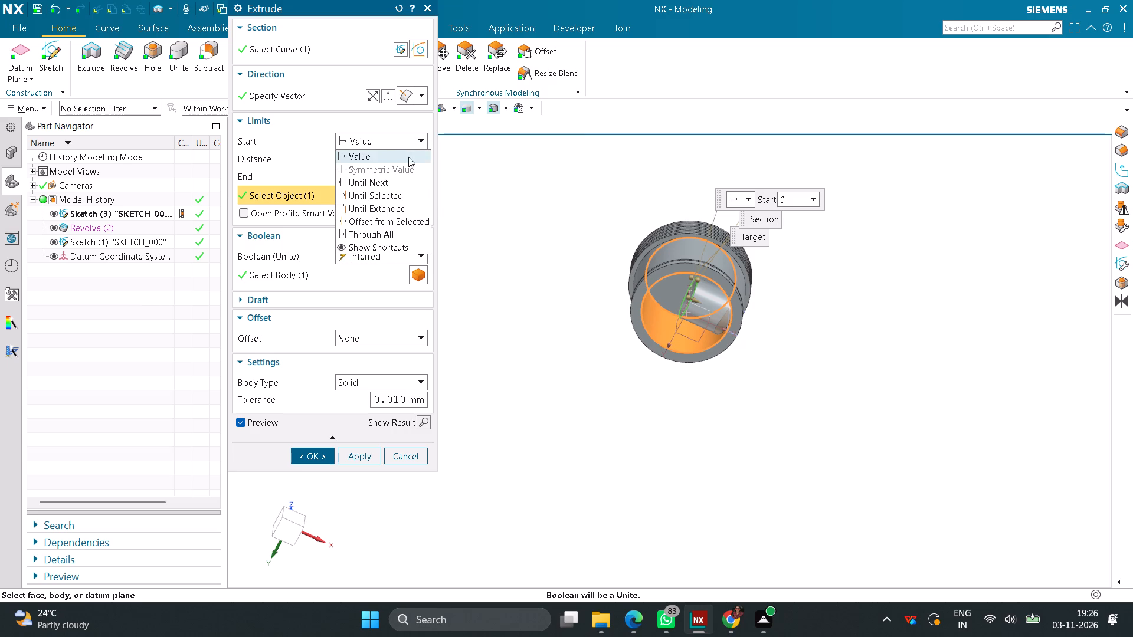
{"action": "left_click", "coordinate": [372, 159]}
{"action": "left_click_drag", "start_coordinate": [357, 156], "coordinate": [312, 161]}
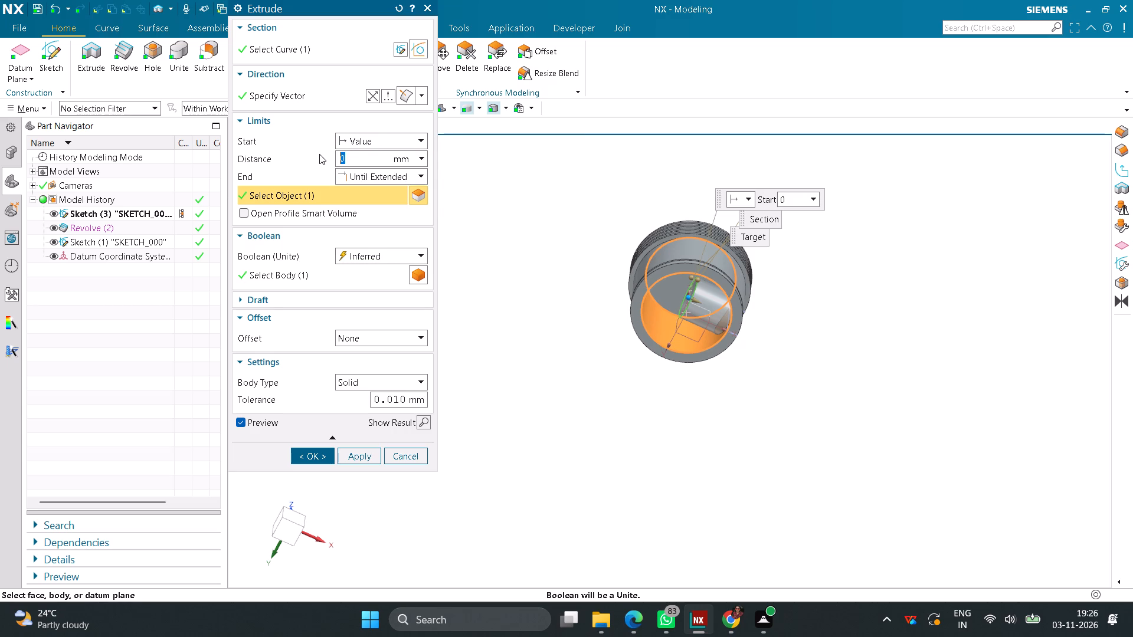
{"action": "type", "text": "25"}
{"action": "key", "text": "Return"}
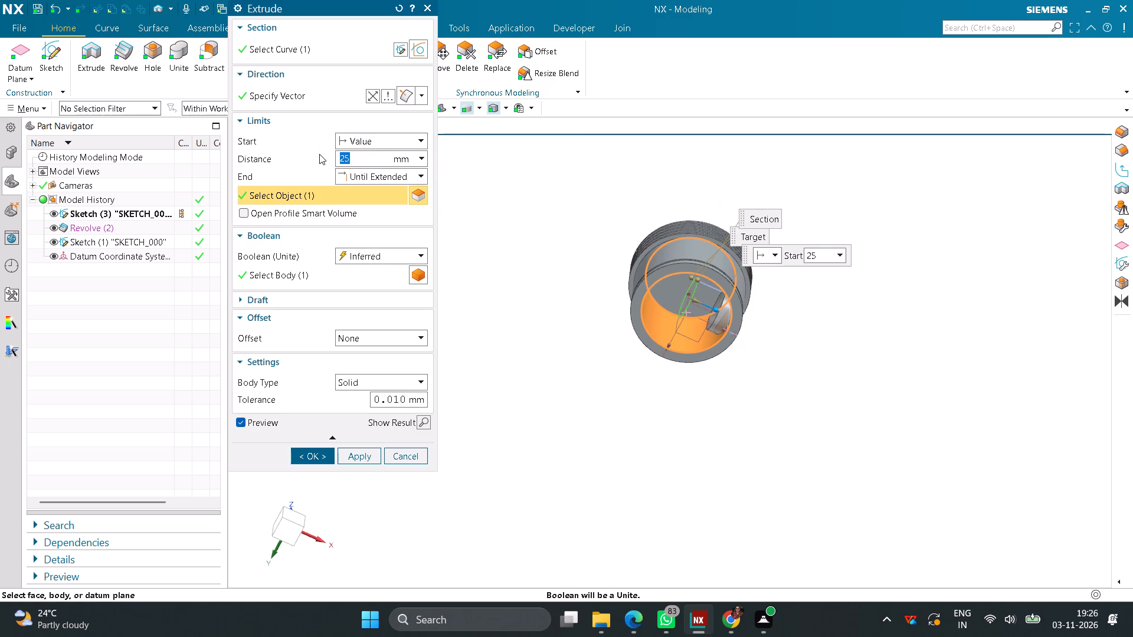
{"action": "left_click", "coordinate": [313, 455]}
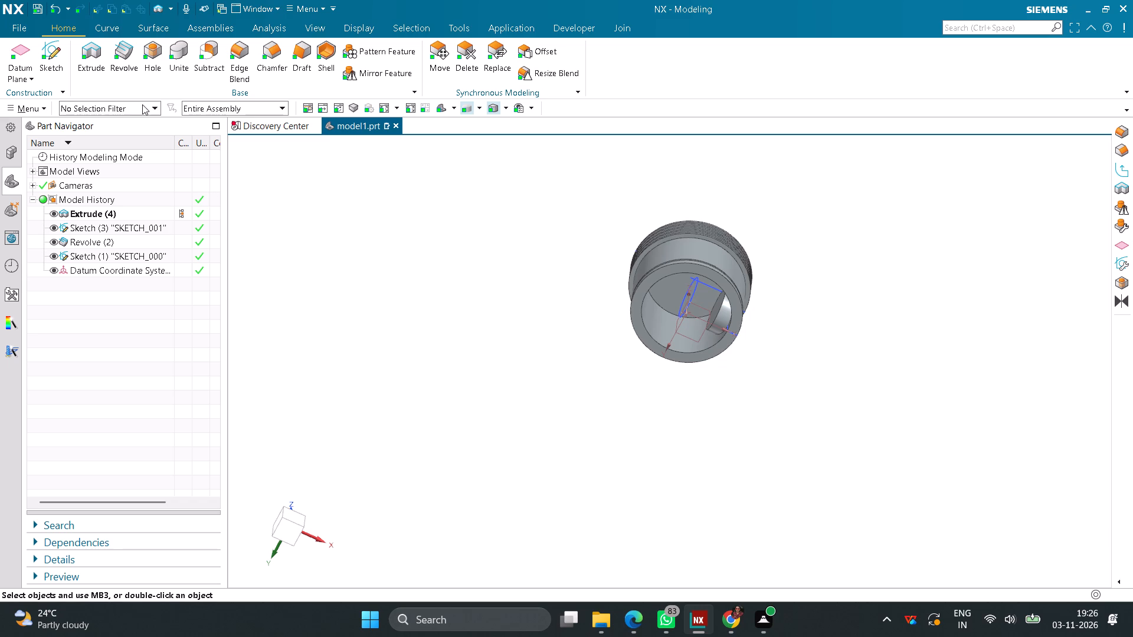
Mirror the extruded pin boss about the YZ plane of the datum coordinate system using Mirror Feature.
{"action": "left_click", "coordinate": [379, 78]}
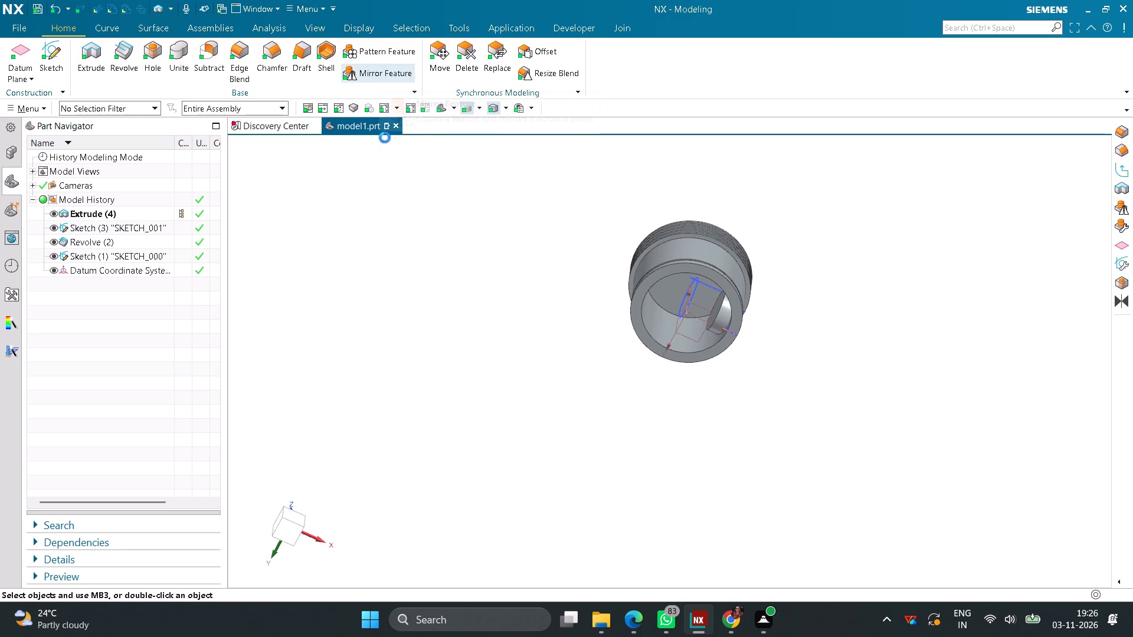
{"action": "left_click", "coordinate": [109, 211]}
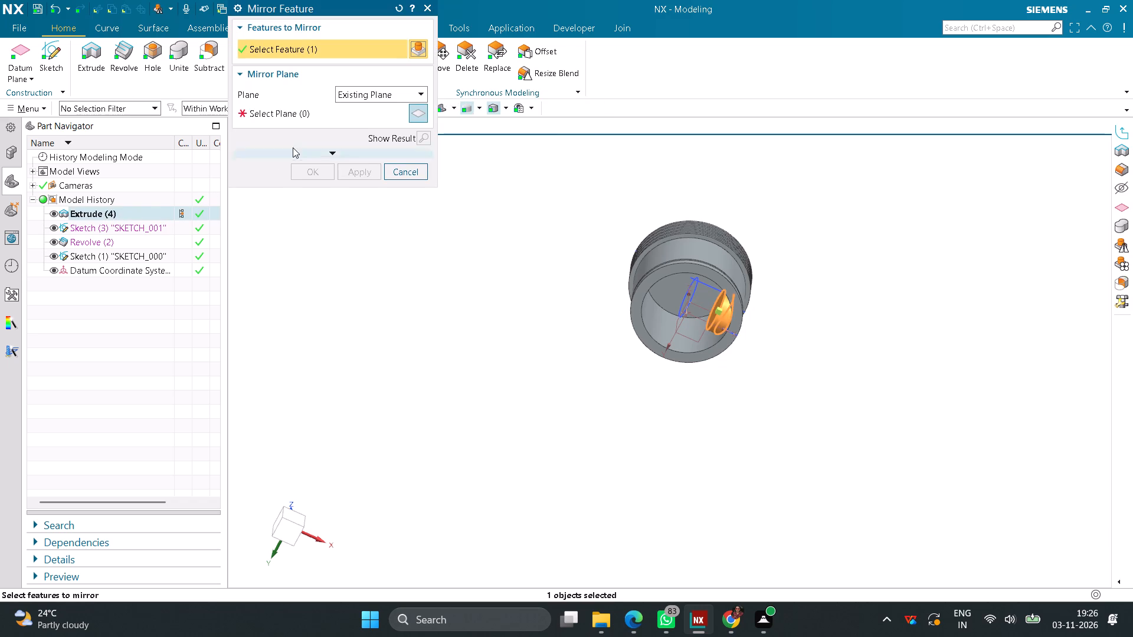
{"action": "left_click", "coordinate": [290, 119]}
{"action": "middle_click_drag", "start_coordinate": [719, 396], "coordinate": [699, 408]}
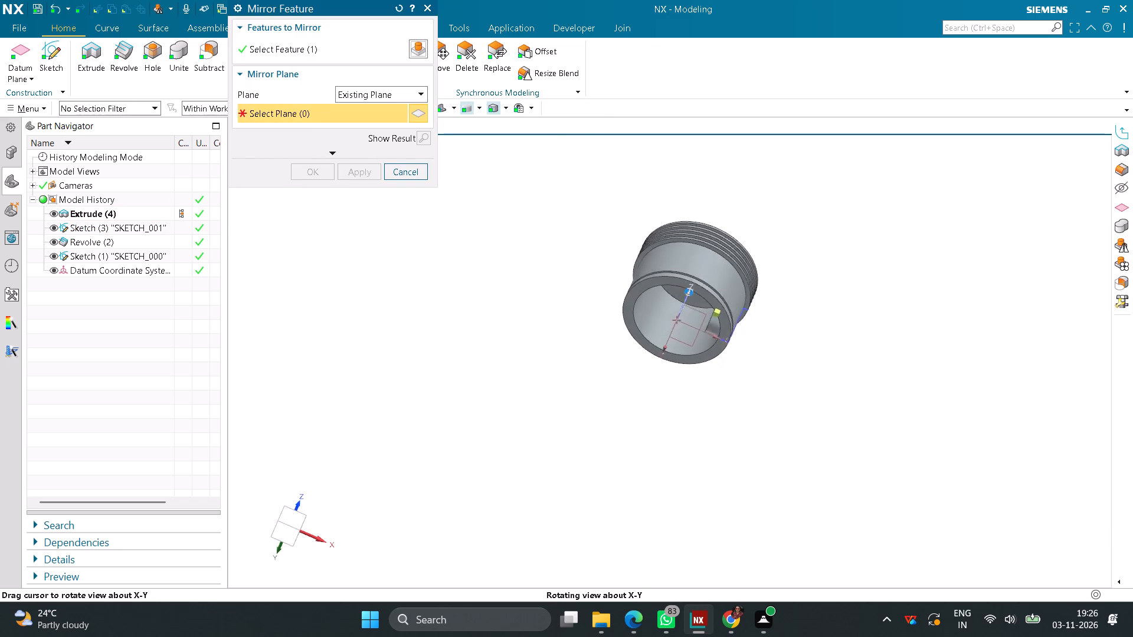
{"action": "middle_click_drag", "start_coordinate": [699, 408], "coordinate": [681, 409]}
{"action": "scroll", "coordinate": [673, 342], "scroll_direction": "up", "scroll_amount": 4}
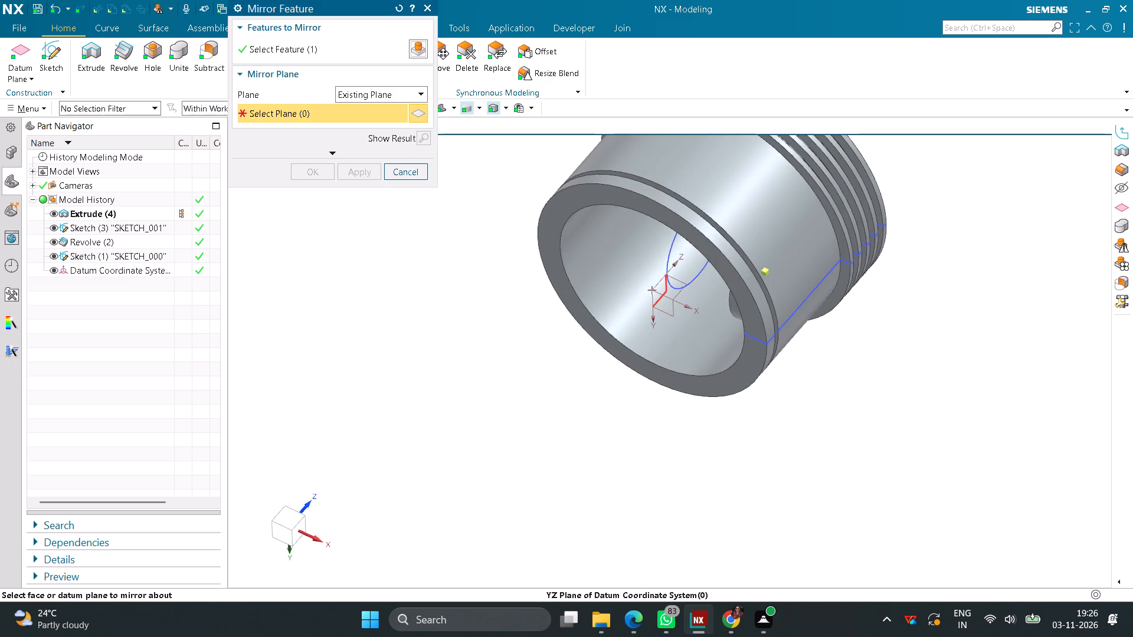
{"action": "left_click", "coordinate": [659, 304]}
{"action": "left_click", "coordinate": [321, 169]}
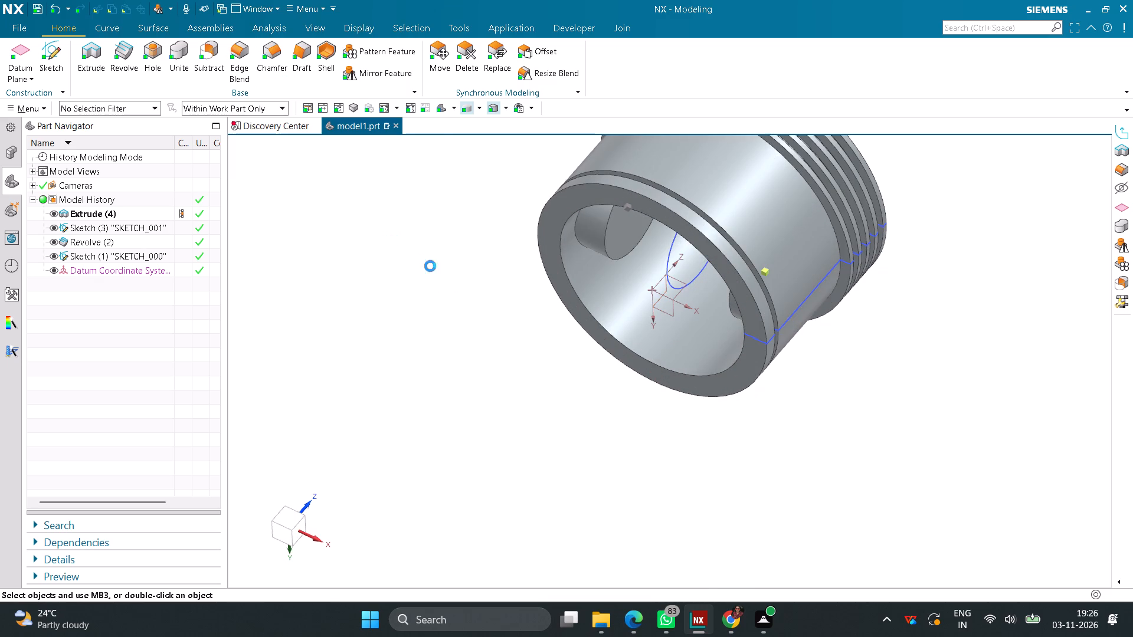
Start a sketch on the Right (YZ) plane and draw a 22 mm diameter circle beside the piston, about 135 mm from the vertical axis.
{"action": "scroll", "coordinate": [471, 318], "scroll_direction": "down", "scroll_amount": 2}
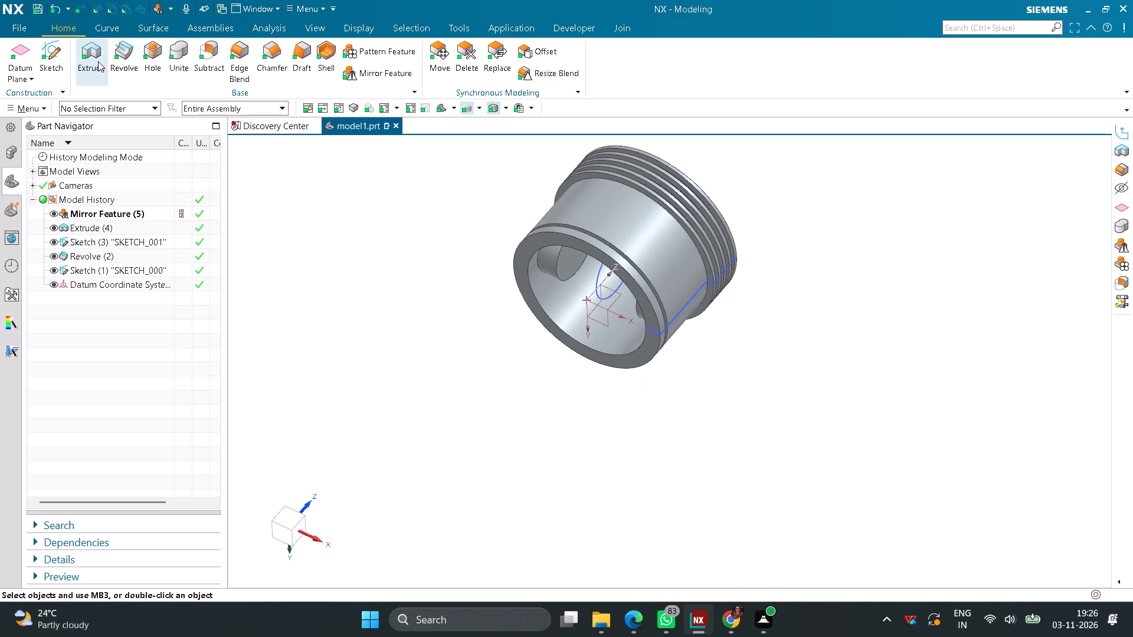
{"action": "left_click", "coordinate": [47, 52]}
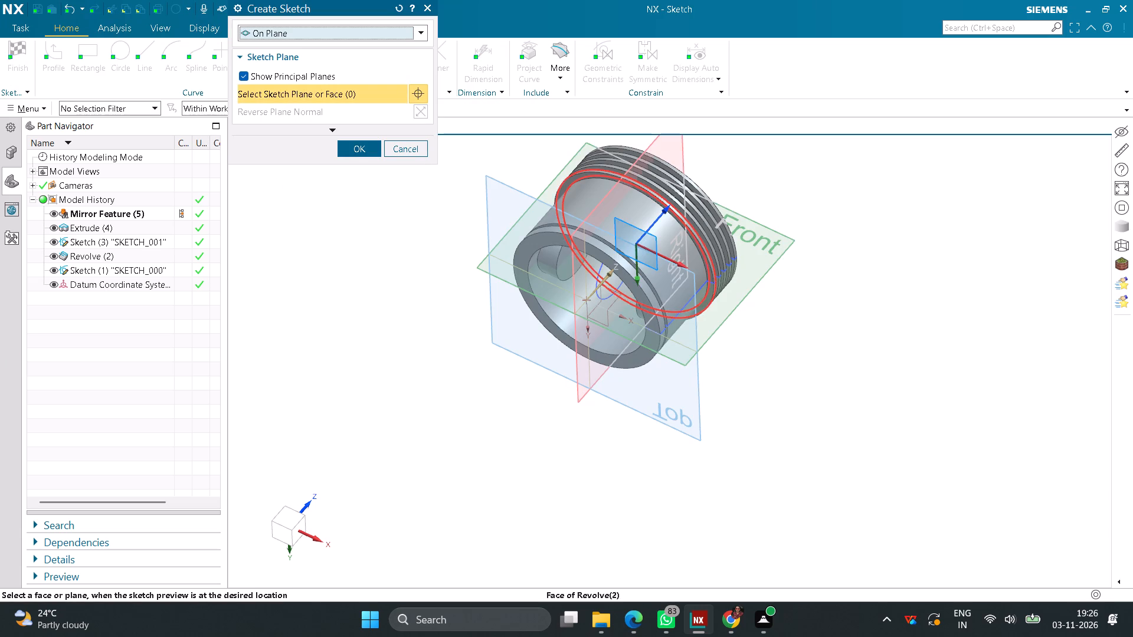
{"action": "left_click", "coordinate": [617, 184]}
{"action": "left_click", "coordinate": [367, 155]}
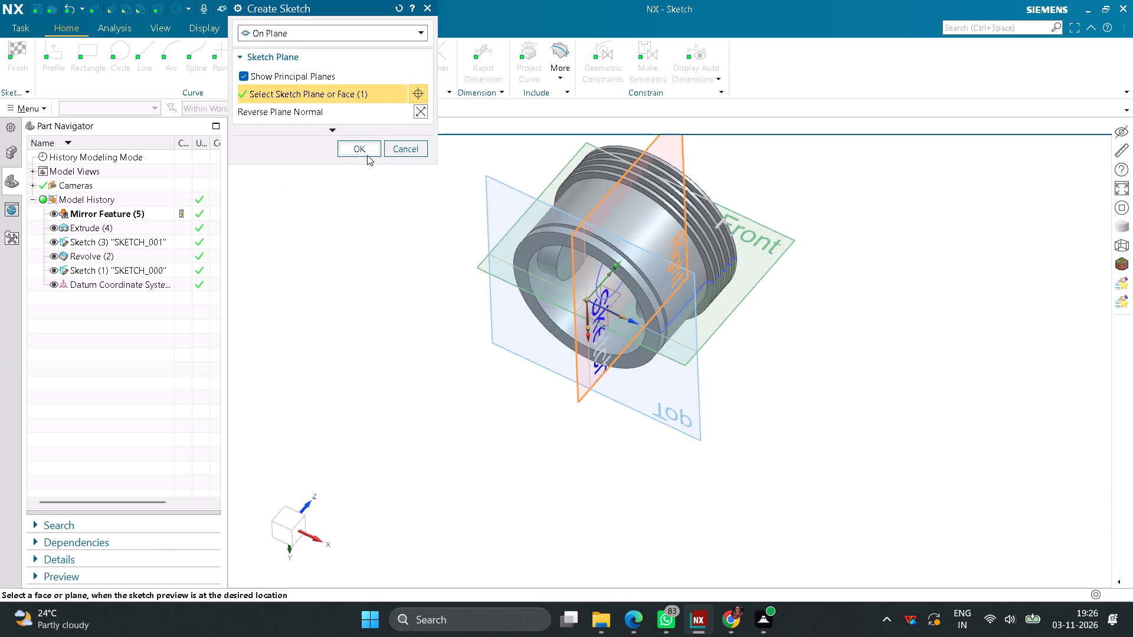
{"action": "left_click", "coordinate": [124, 54]}
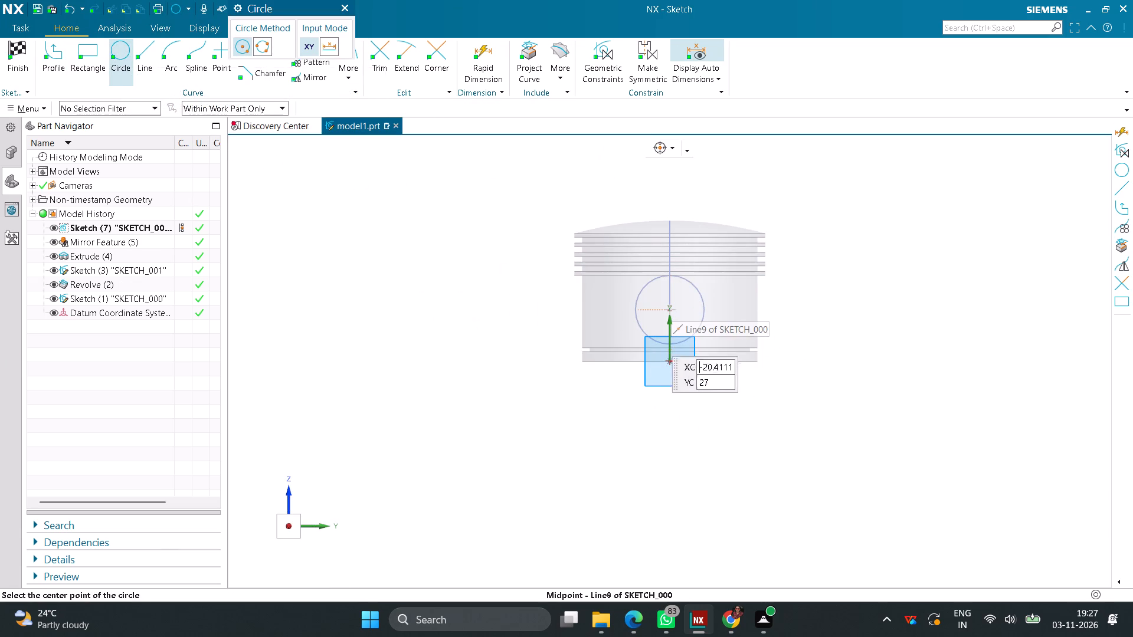
{"action": "left_click", "coordinate": [413, 354]}
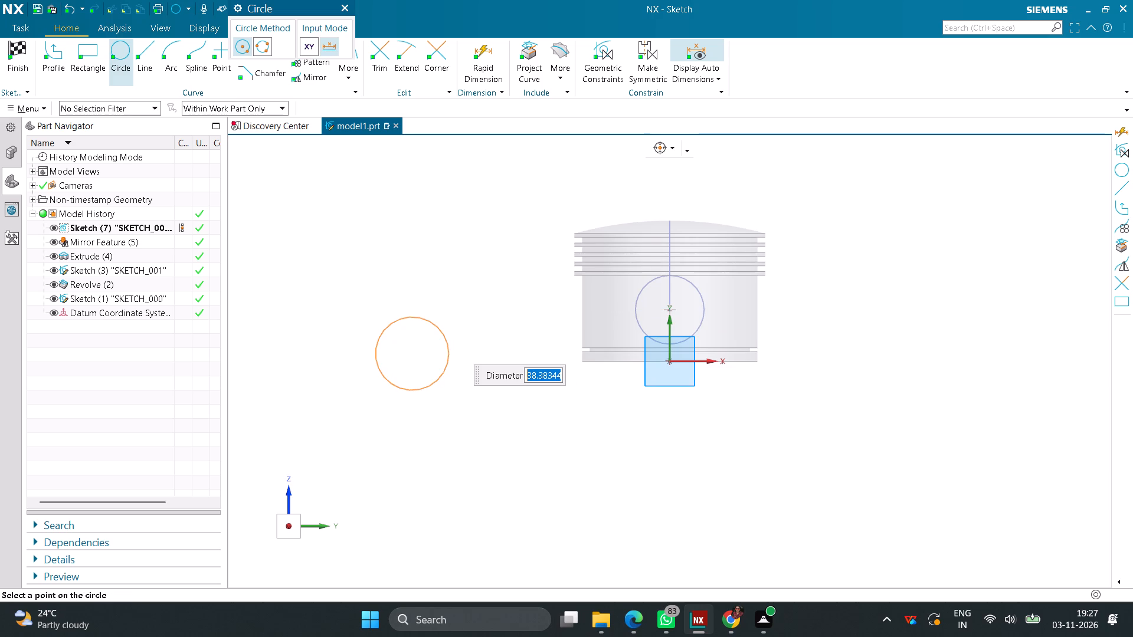
{"action": "type", "text": "22"}
{"action": "key", "text": "Return"}
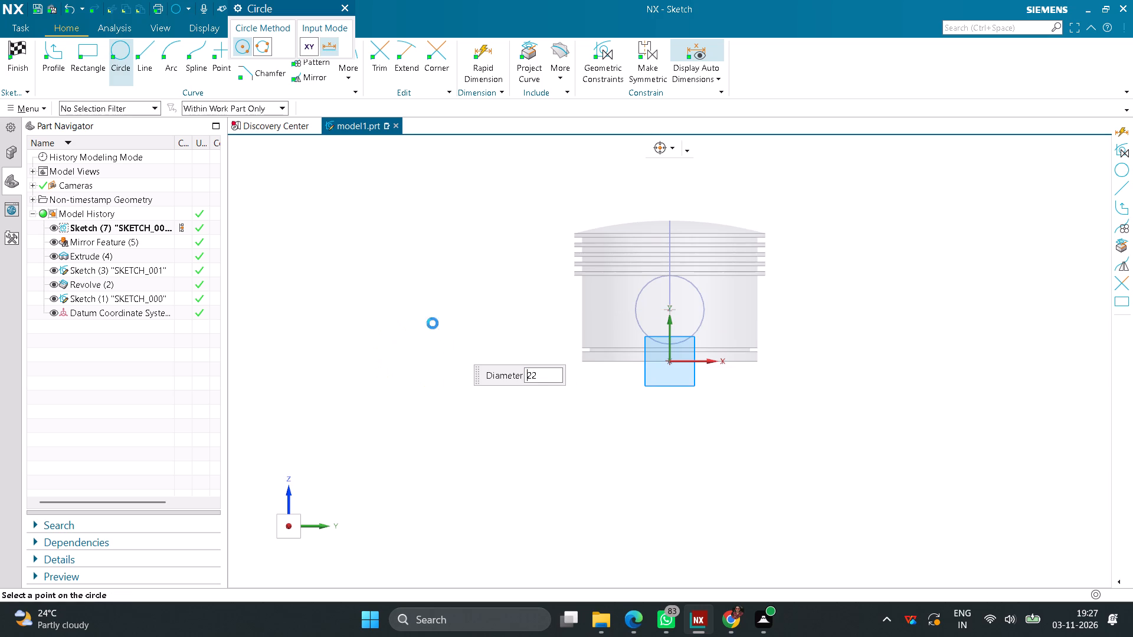
{"action": "middle_click", "coordinate": [464, 284]}
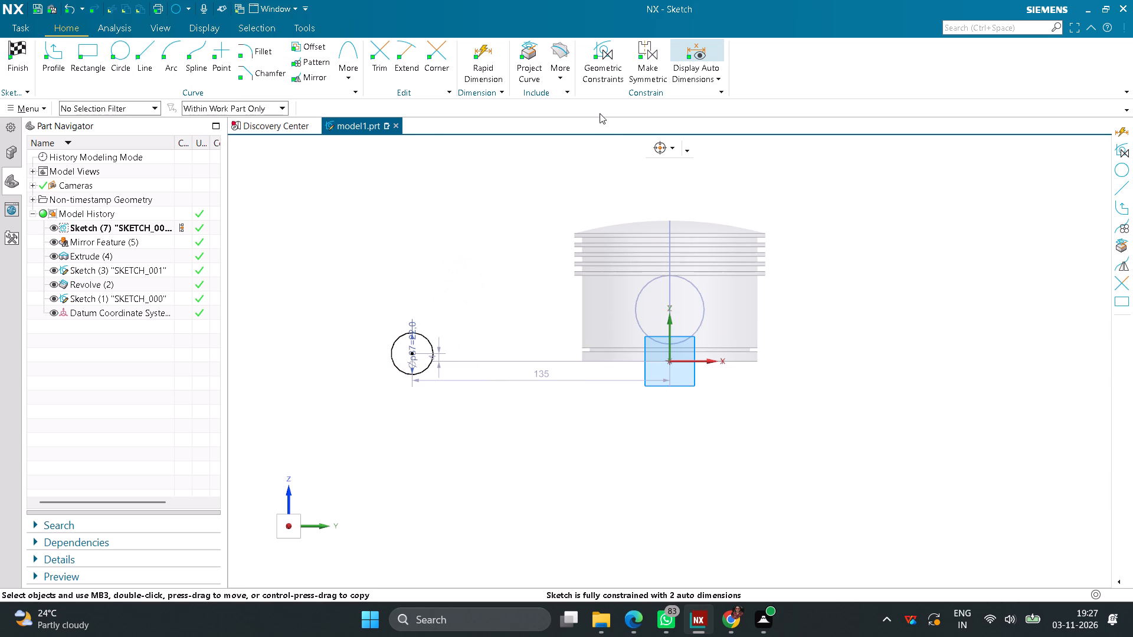
Constrain the 22 mm circle concentric to the 36 mm boss circle and finish the sketch.
{"action": "left_click", "coordinate": [590, 71]}
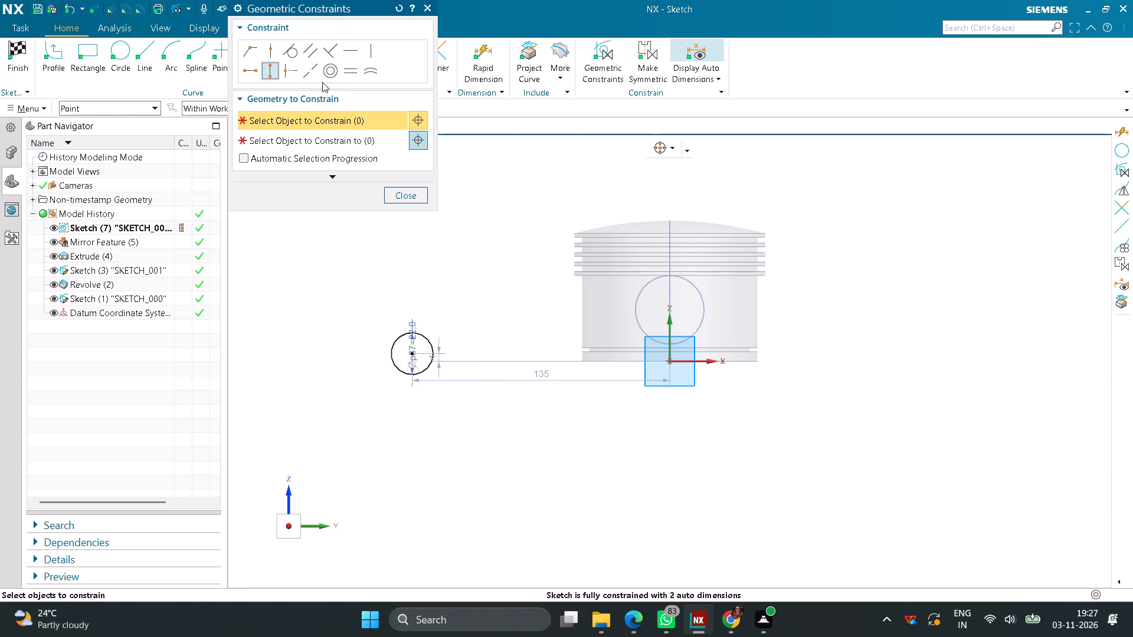
{"action": "left_click", "coordinate": [335, 71]}
{"action": "scroll", "coordinate": [457, 334], "scroll_direction": "up", "scroll_amount": 3}
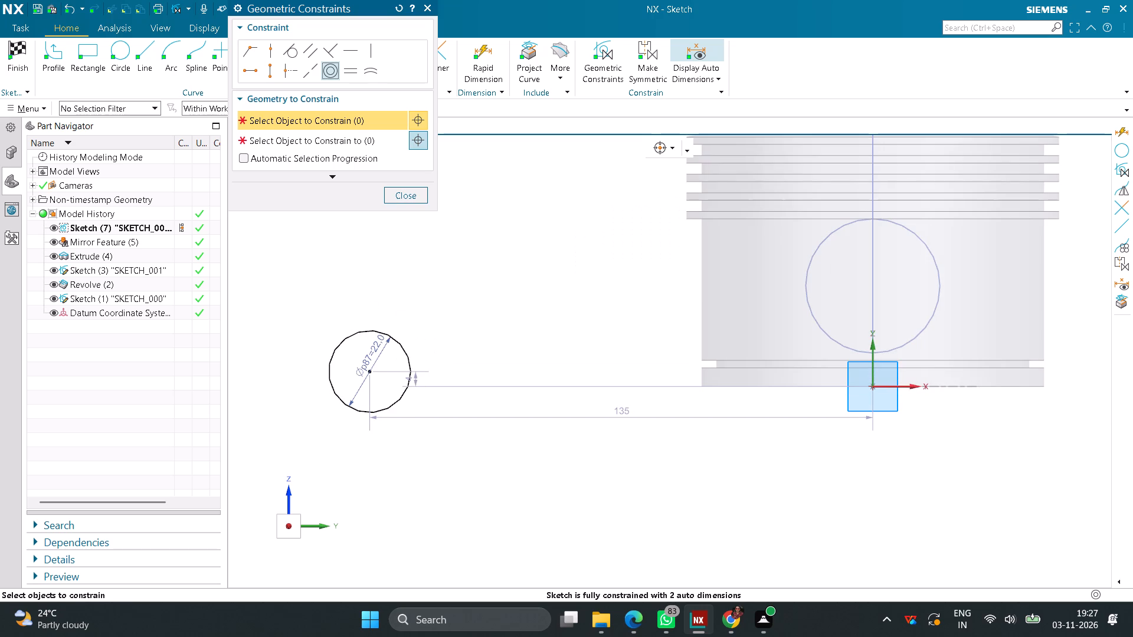
{"action": "left_click", "coordinate": [405, 349]}
{"action": "left_click", "coordinate": [343, 146]}
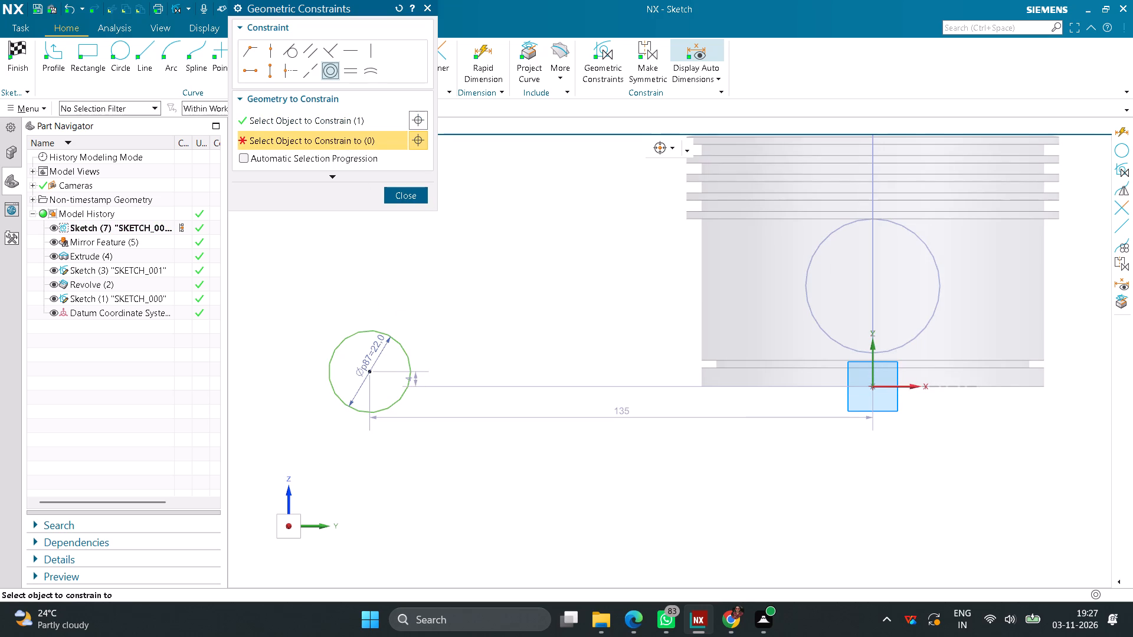
{"action": "left_click", "coordinate": [821, 320]}
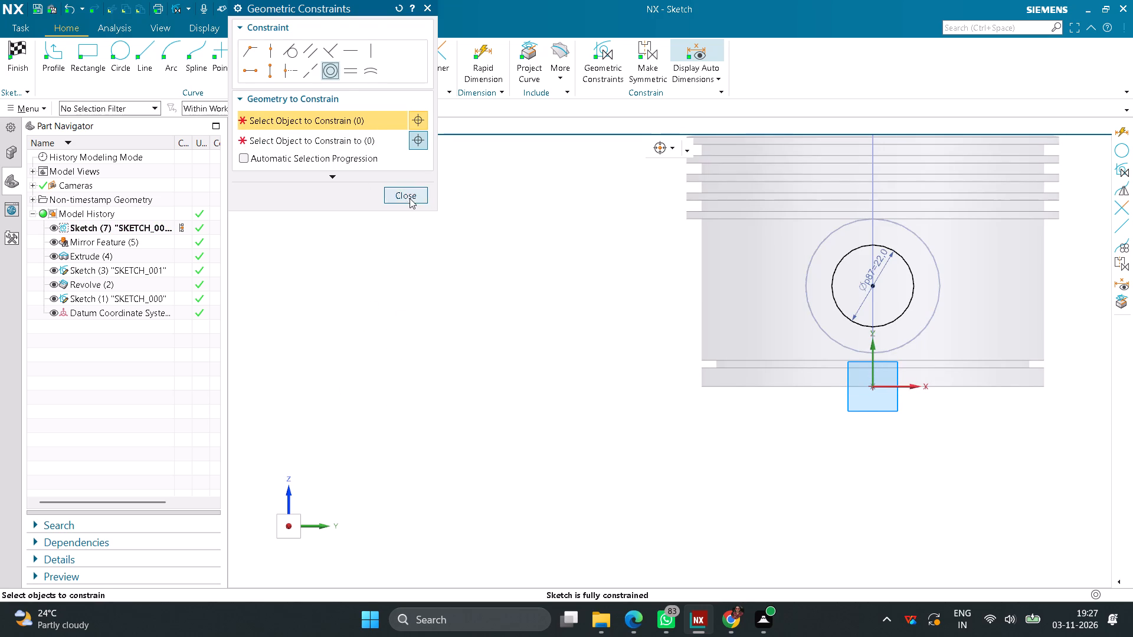
{"action": "left_click", "coordinate": [410, 198]}
{"action": "left_click", "coordinate": [19, 47]}
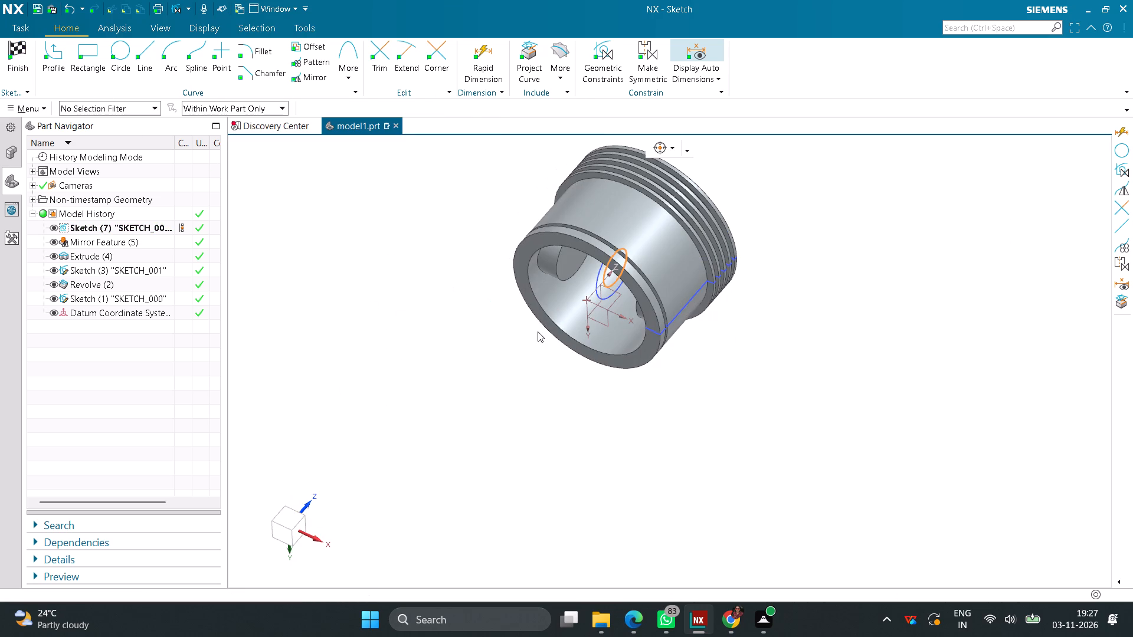
Extrude the 22 mm circle by a Symmetric Value of 200 mm with Inferred Boolean to cut the pin hole through both bosses.
{"action": "left_click", "coordinate": [89, 68]}
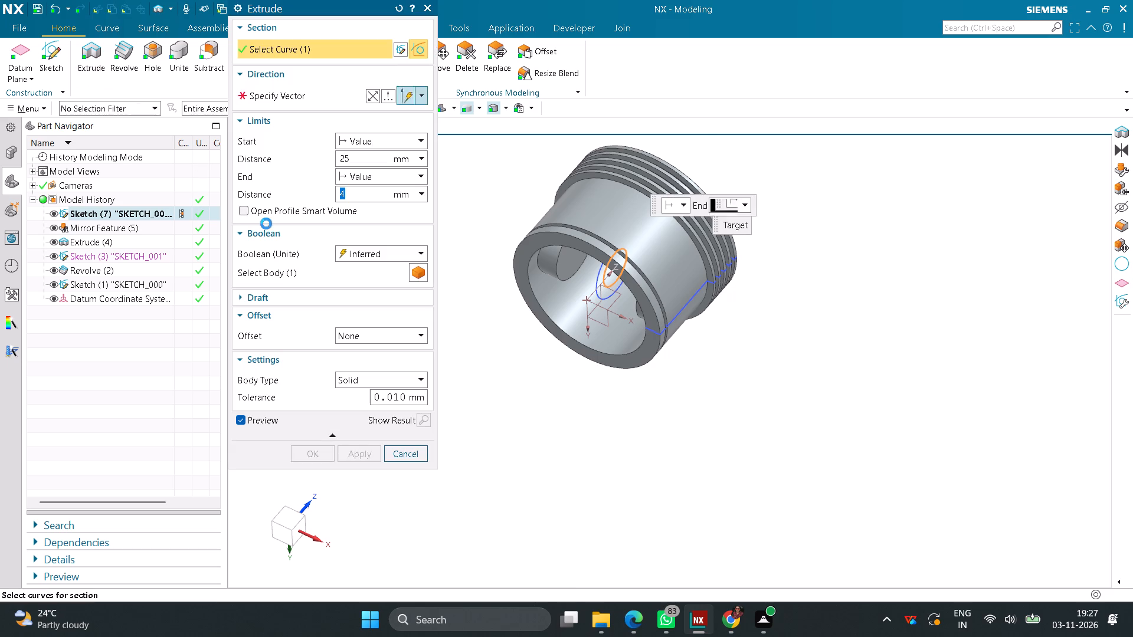
{"action": "left_click_drag", "start_coordinate": [366, 159], "coordinate": [266, 160]}
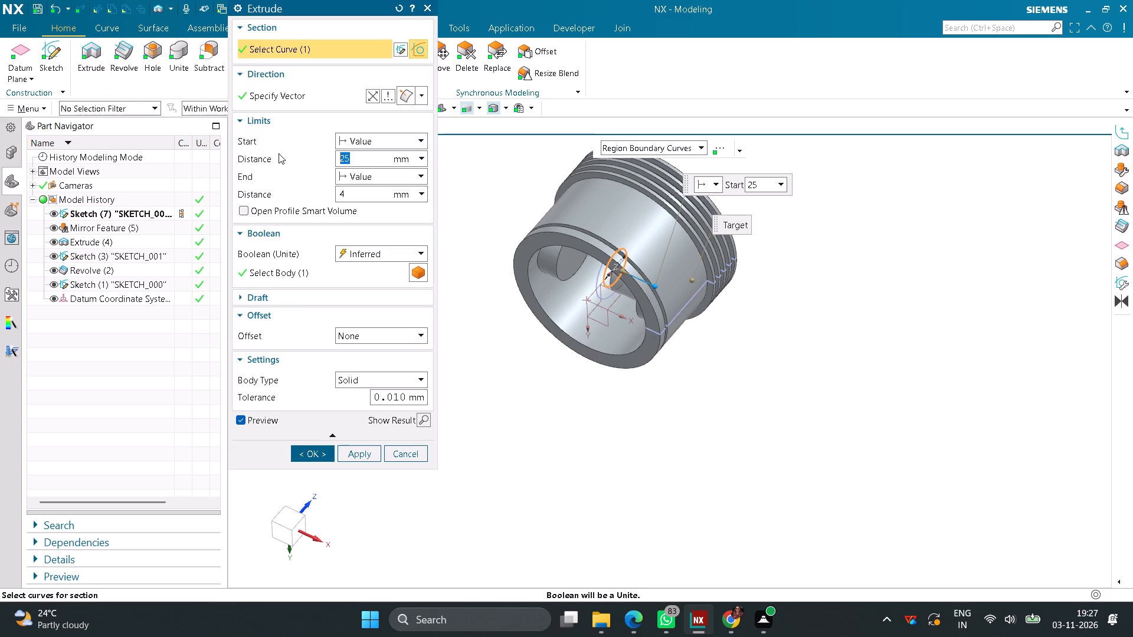
{"action": "key", "text": "0"}
{"action": "key", "text": "Return"}
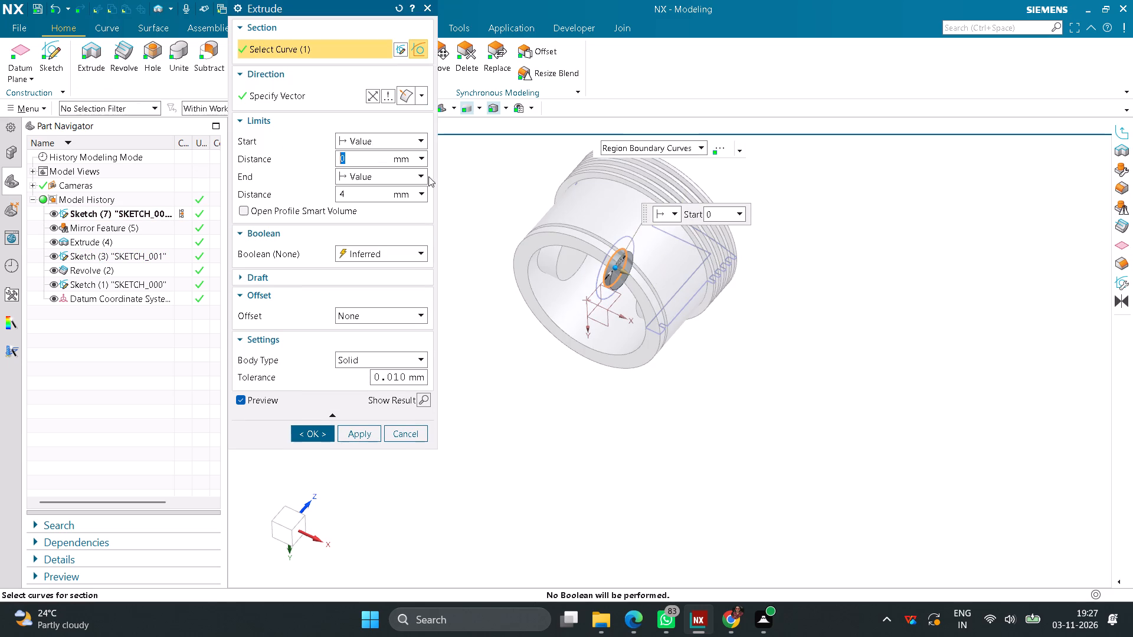
{"action": "left_click", "coordinate": [421, 176]}
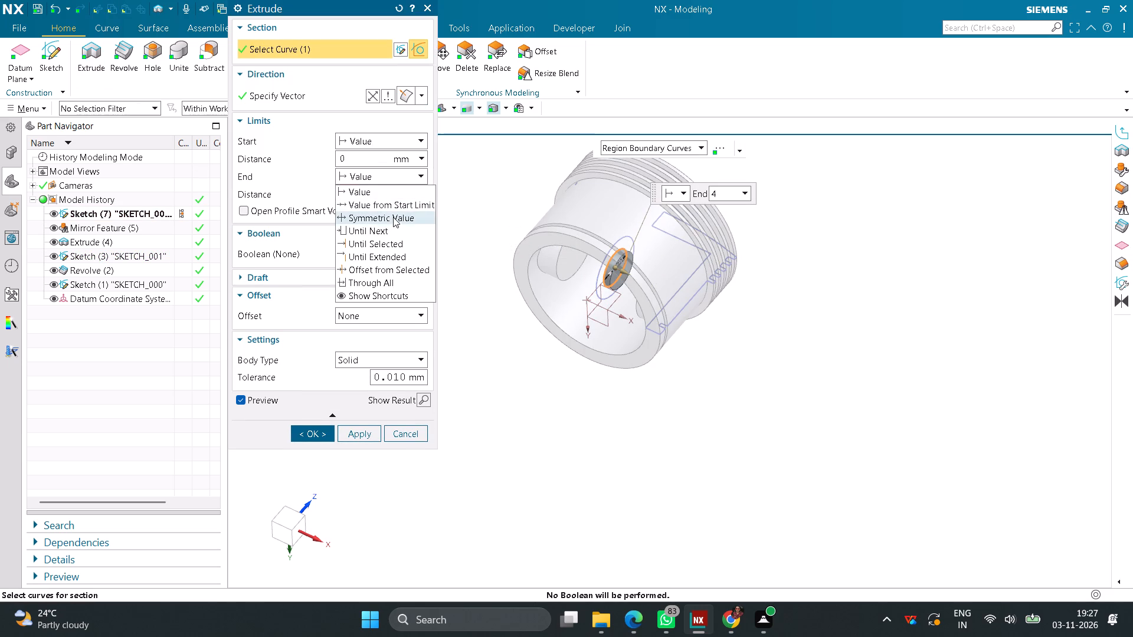
{"action": "left_click", "coordinate": [393, 217]}
{"action": "type", "text": "200"}
{"action": "key", "text": "Return"}
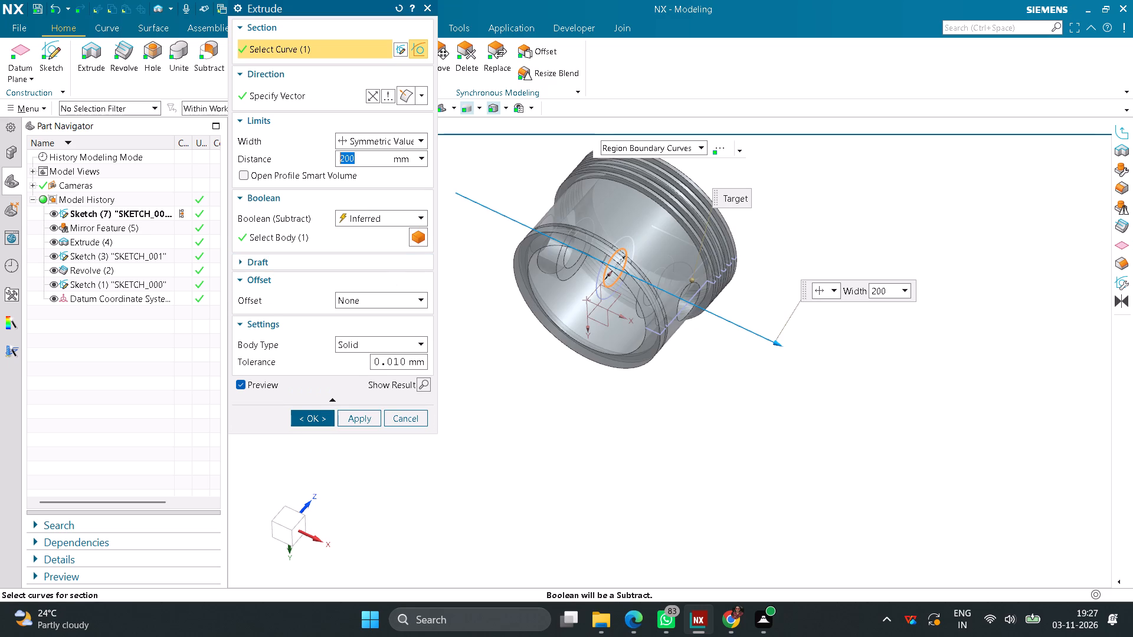
{"action": "left_click", "coordinate": [425, 382]}
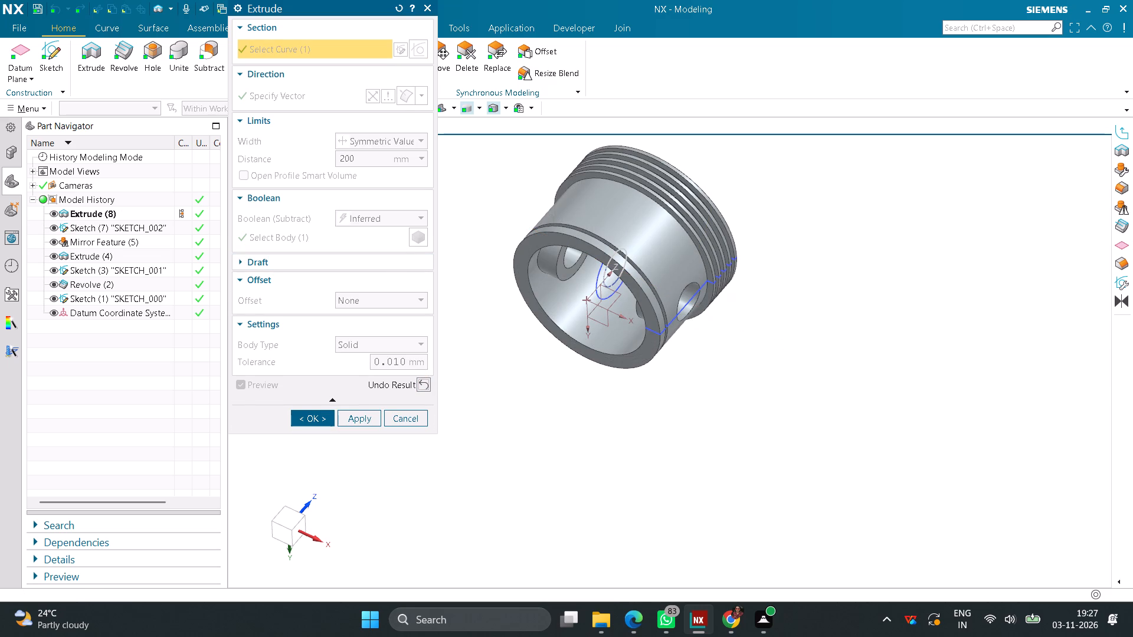
{"action": "scroll", "coordinate": [549, 375], "scroll_direction": "up", "scroll_amount": 1}
{"action": "middle_click_drag", "start_coordinate": [550, 377], "coordinate": [571, 443]}
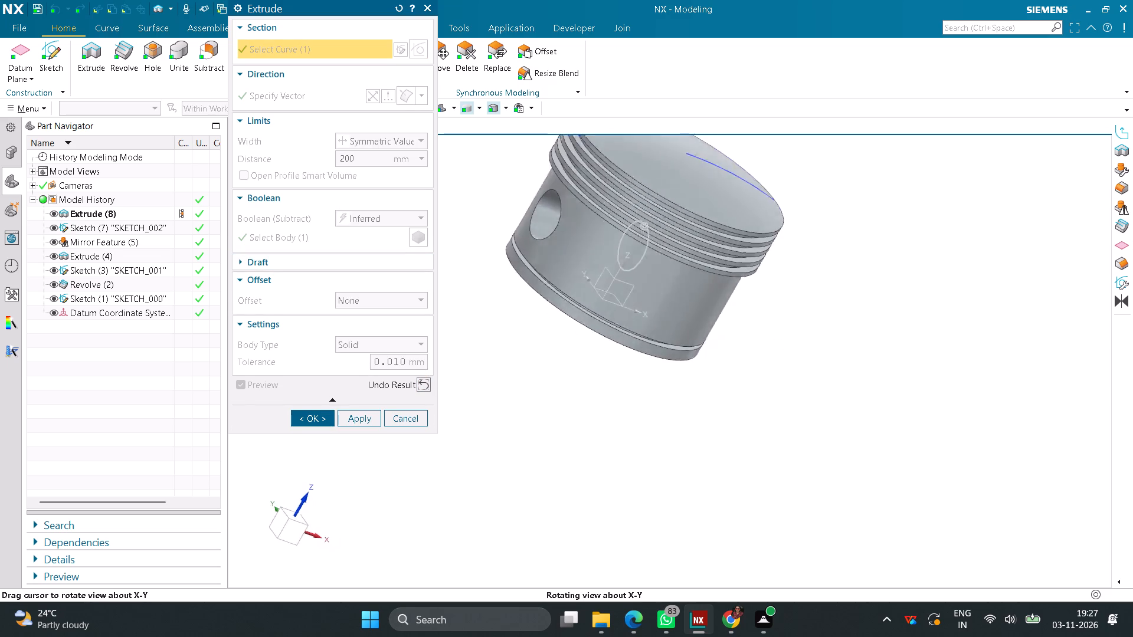
{"action": "middle_click_drag", "start_coordinate": [571, 443], "coordinate": [507, 422]}
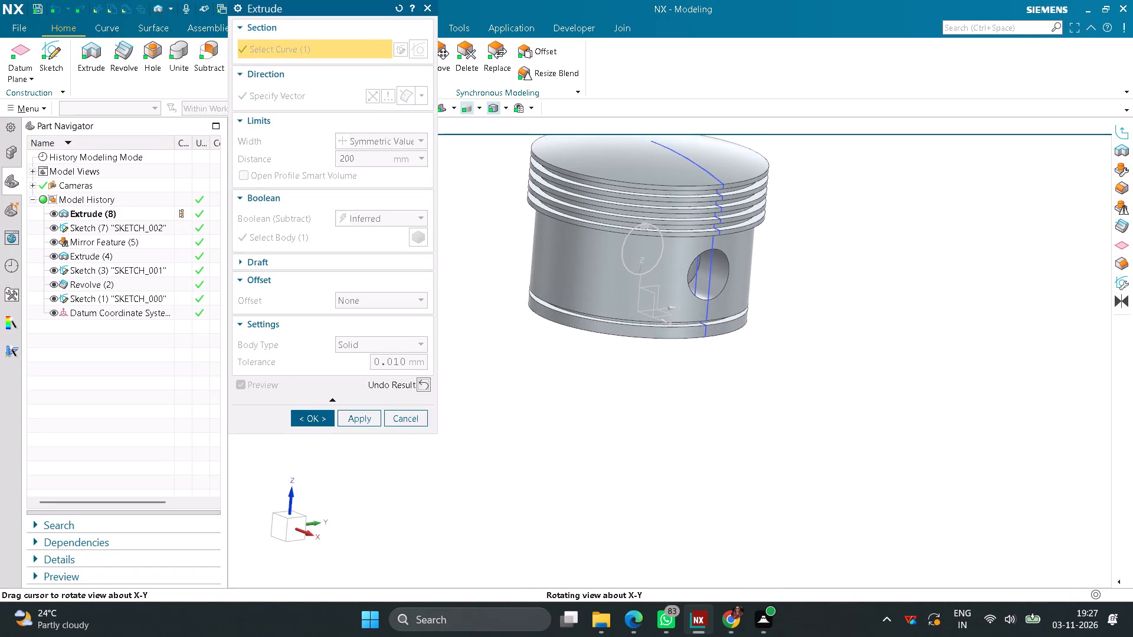
{"action": "middle_click_drag", "start_coordinate": [507, 422], "coordinate": [547, 429]}
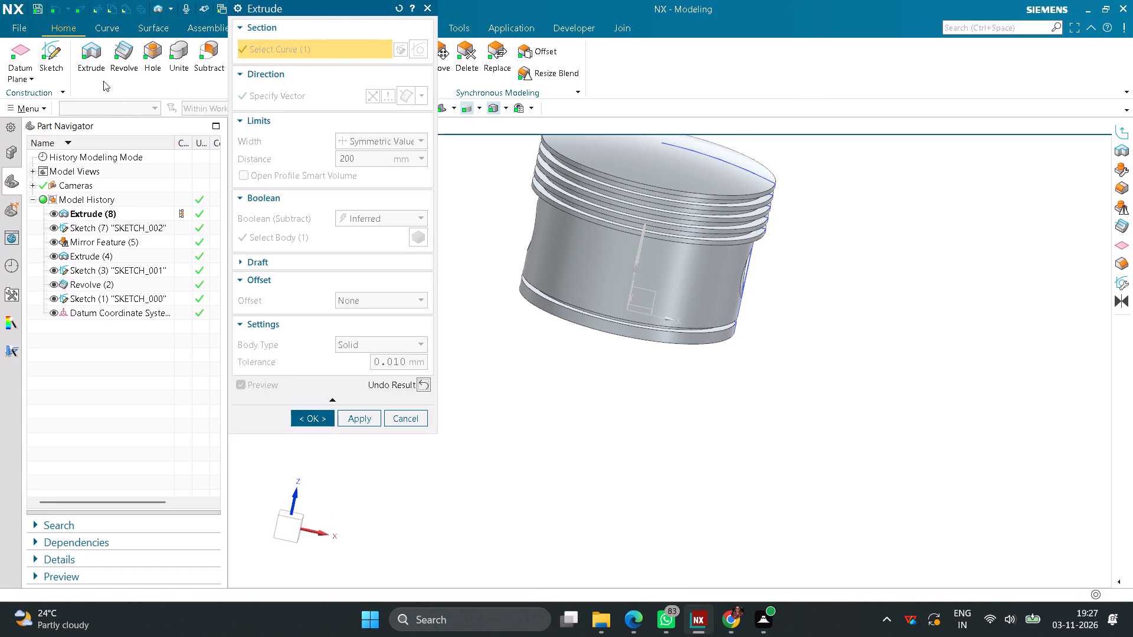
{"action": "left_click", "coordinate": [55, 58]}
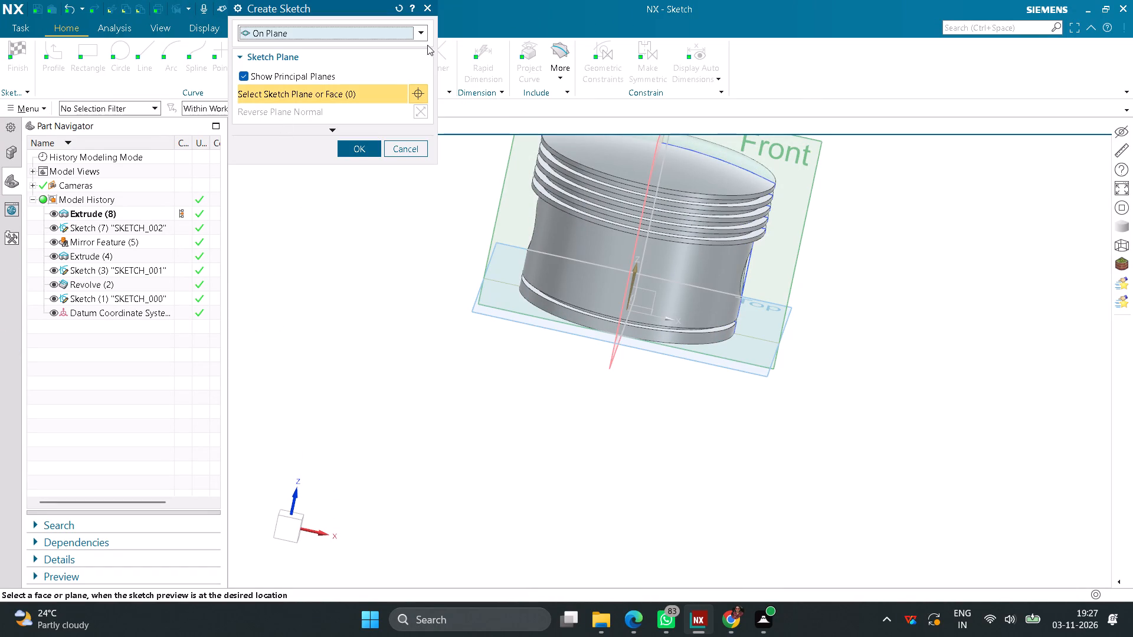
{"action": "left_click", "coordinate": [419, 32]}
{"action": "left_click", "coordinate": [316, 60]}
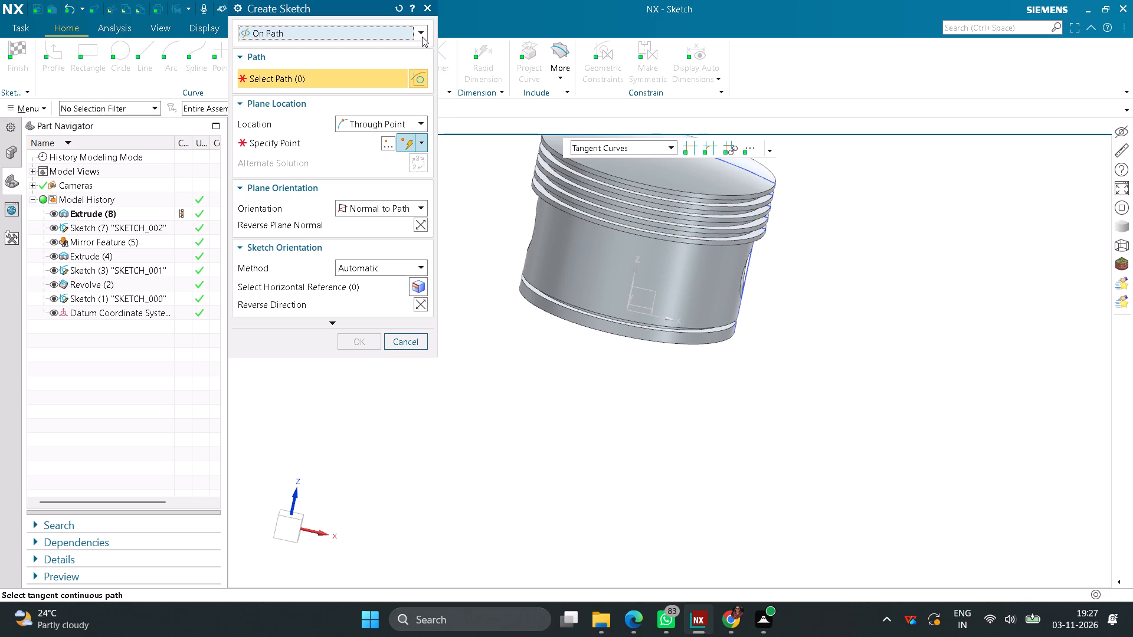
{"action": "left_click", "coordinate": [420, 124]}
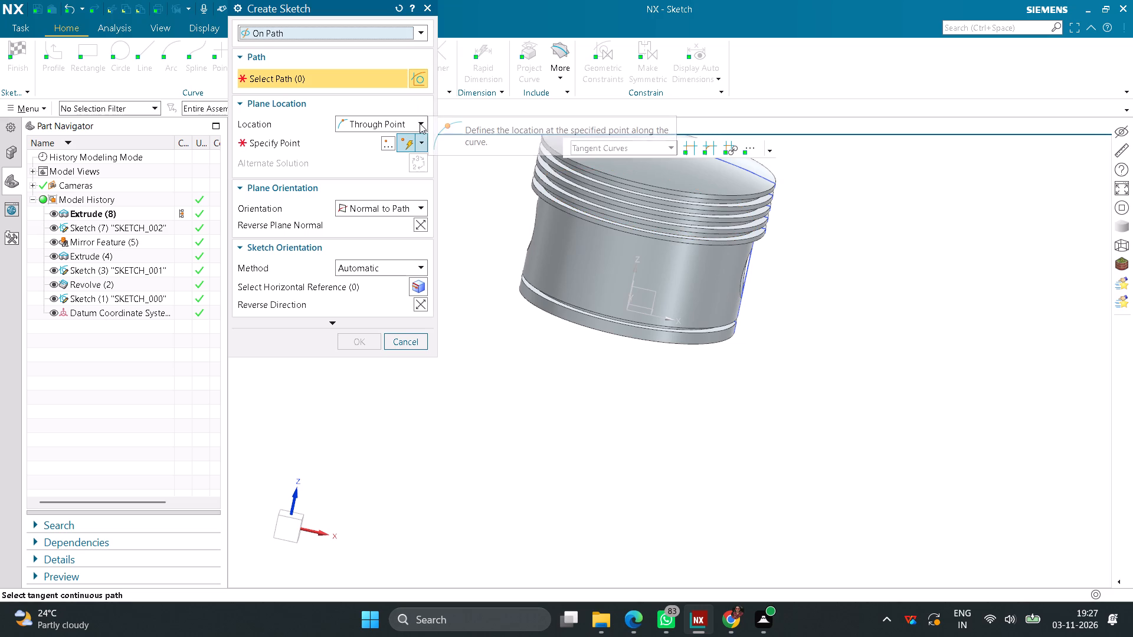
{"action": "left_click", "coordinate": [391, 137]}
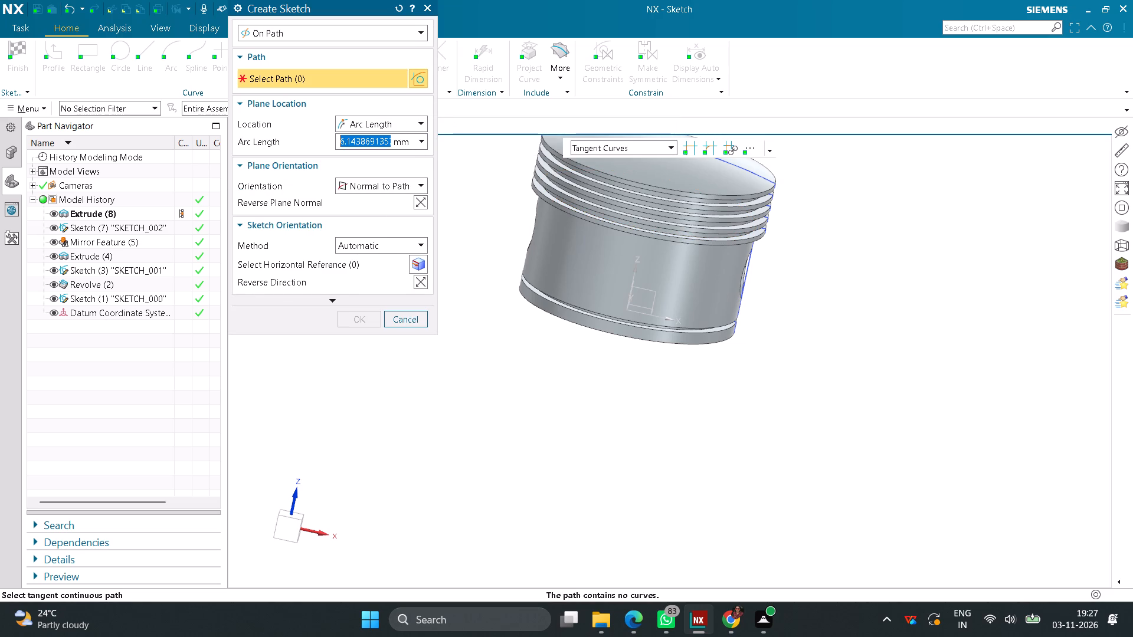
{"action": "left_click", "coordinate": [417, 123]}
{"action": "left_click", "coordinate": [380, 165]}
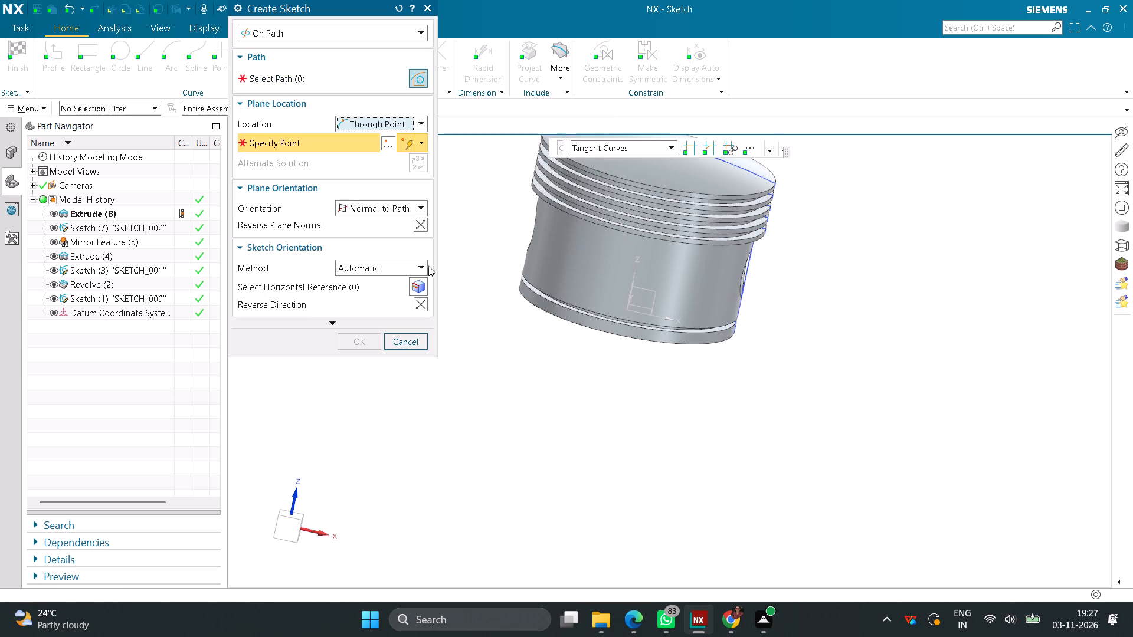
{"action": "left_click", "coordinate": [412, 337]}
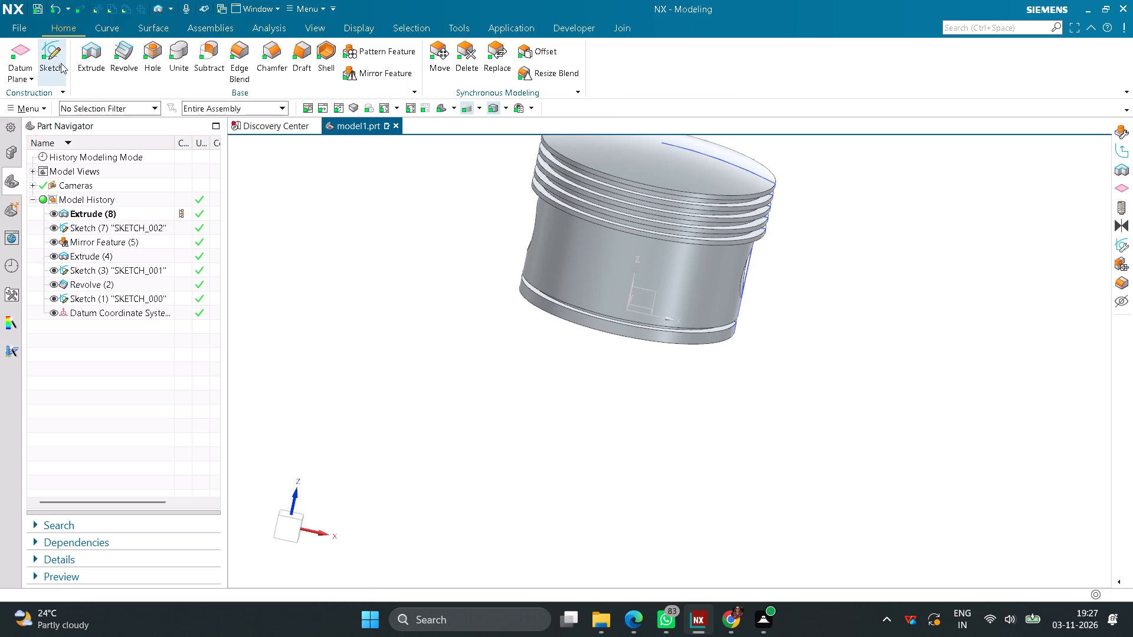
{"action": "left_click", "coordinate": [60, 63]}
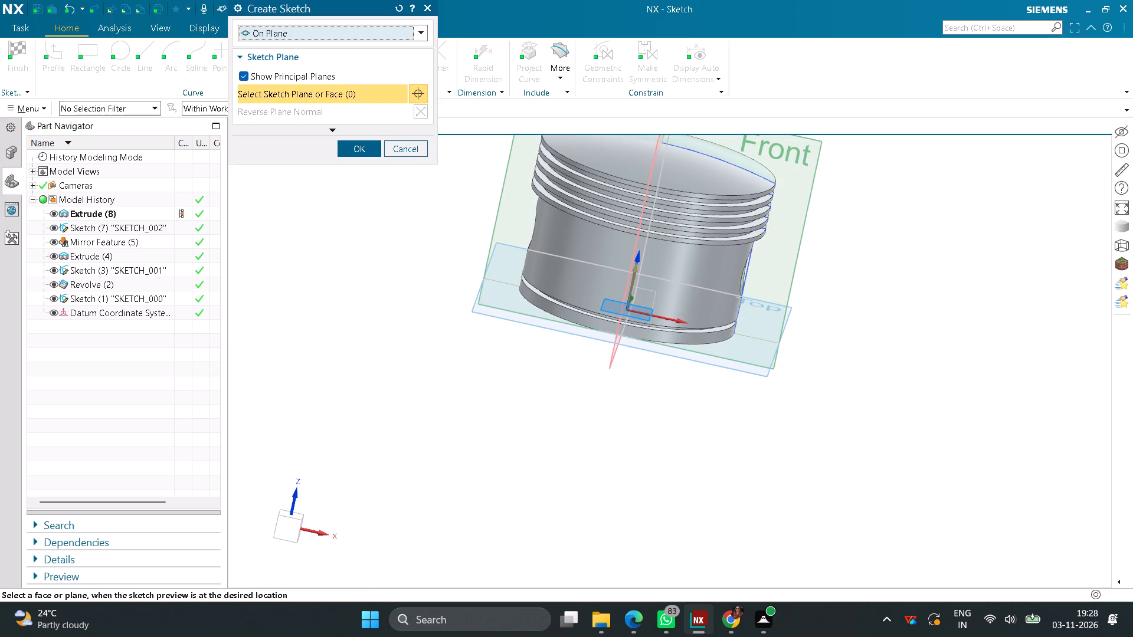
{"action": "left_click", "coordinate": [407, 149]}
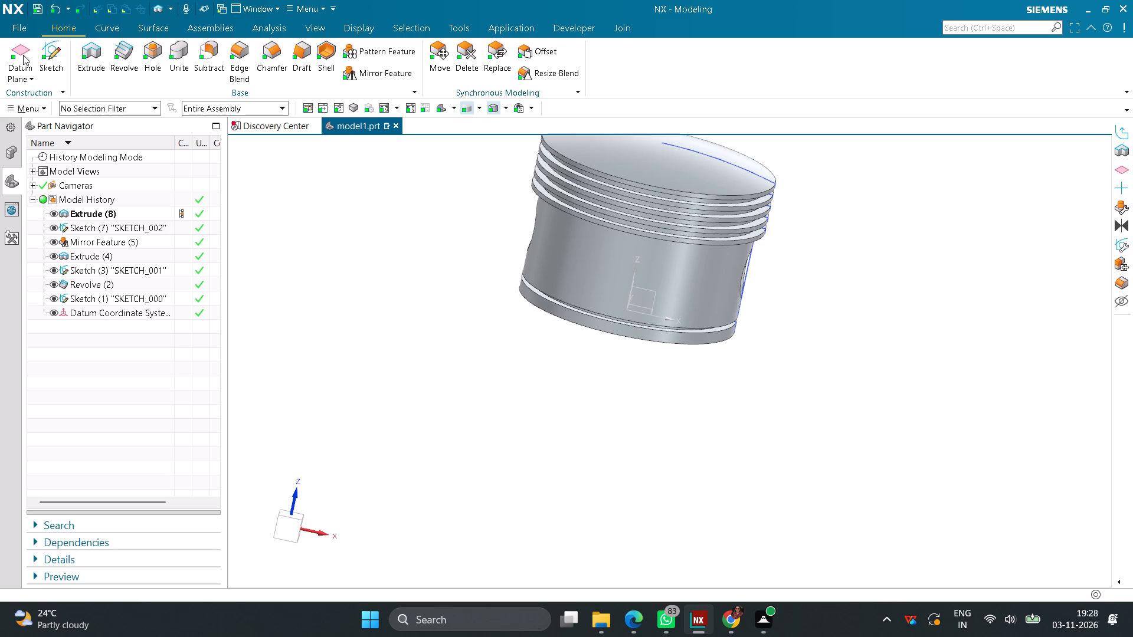
Create a datum plane offset 92/2 mm from the YZ plane of the datum coordinate system, on the positive X side.
{"action": "left_click", "coordinate": [23, 55]}
{"action": "scroll", "coordinate": [643, 419], "scroll_direction": "down", "scroll_amount": 3}
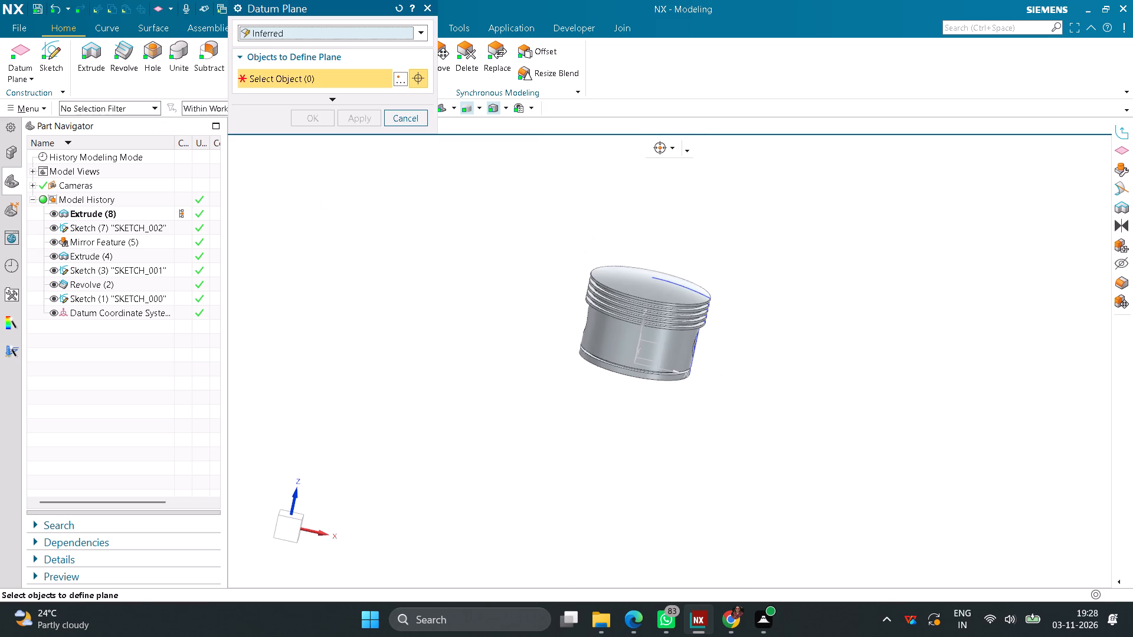
{"action": "middle_click_drag", "start_coordinate": [646, 420], "coordinate": [613, 402]}
{"action": "scroll", "coordinate": [637, 373], "scroll_direction": "up", "scroll_amount": 6}
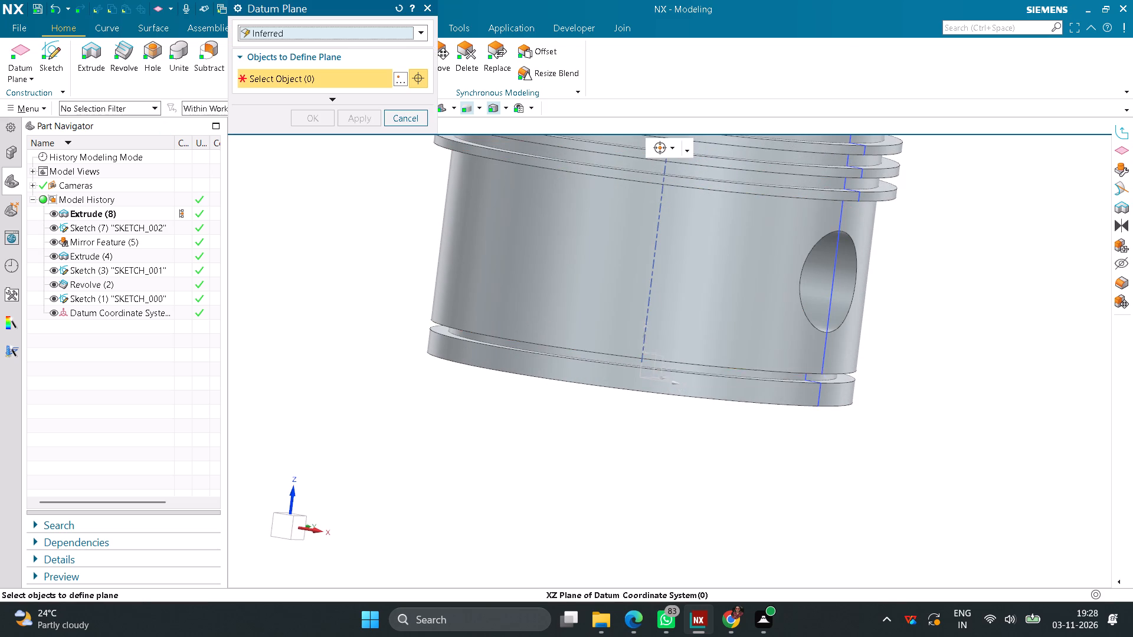
{"action": "left_click", "coordinate": [651, 351]}
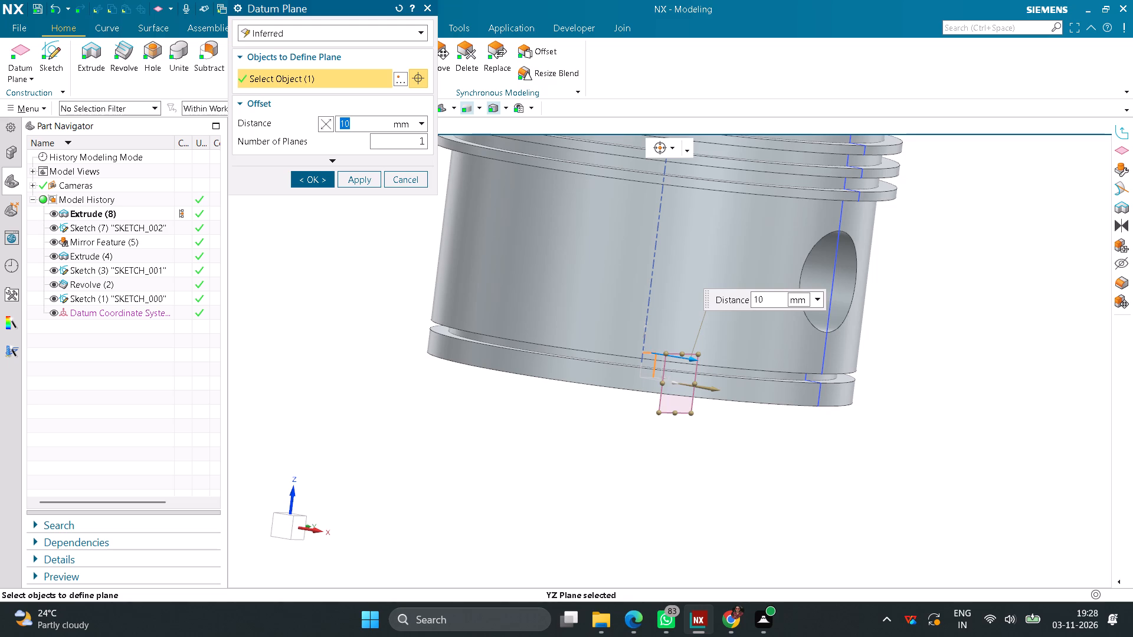
{"action": "type", "text": "92"}
{"action": "type", "text": "/2"}
{"action": "key", "text": "Return"}
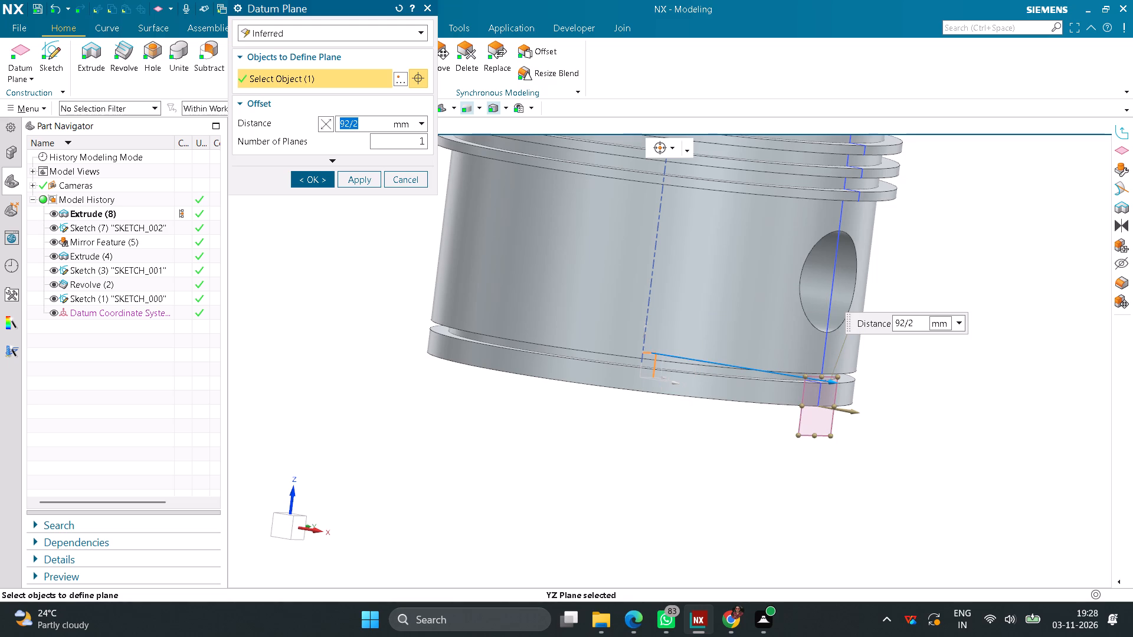
{"action": "left_click", "coordinate": [325, 181]}
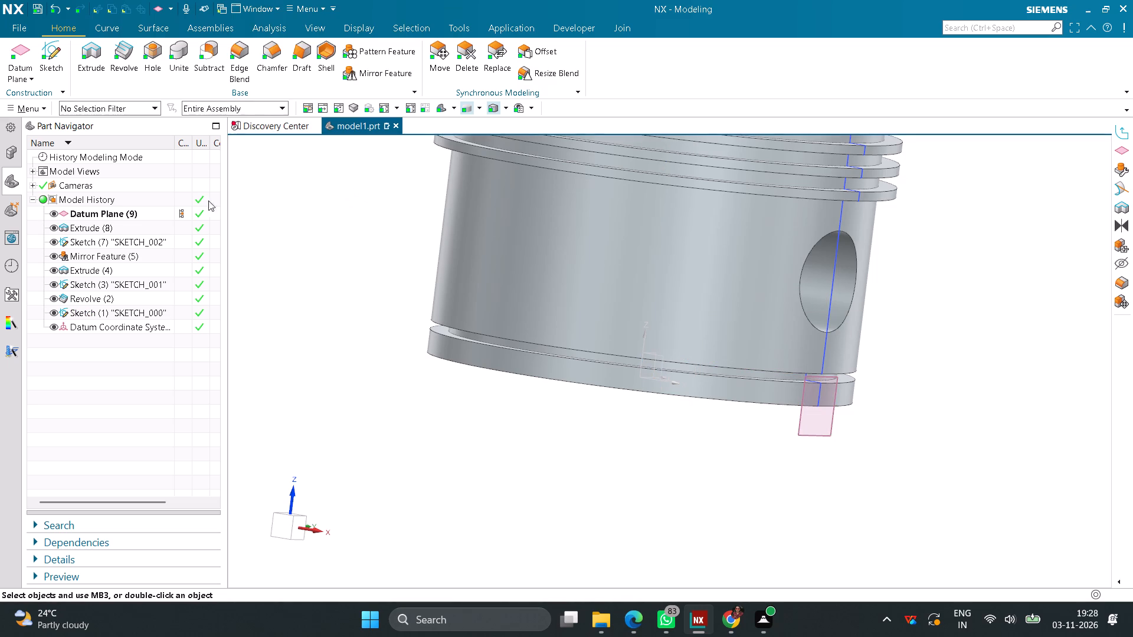
Sketch on the new offset datum plane, project the outer boss circle around the pin hole into it, and finish the sketch.
{"action": "left_click", "coordinate": [47, 49]}
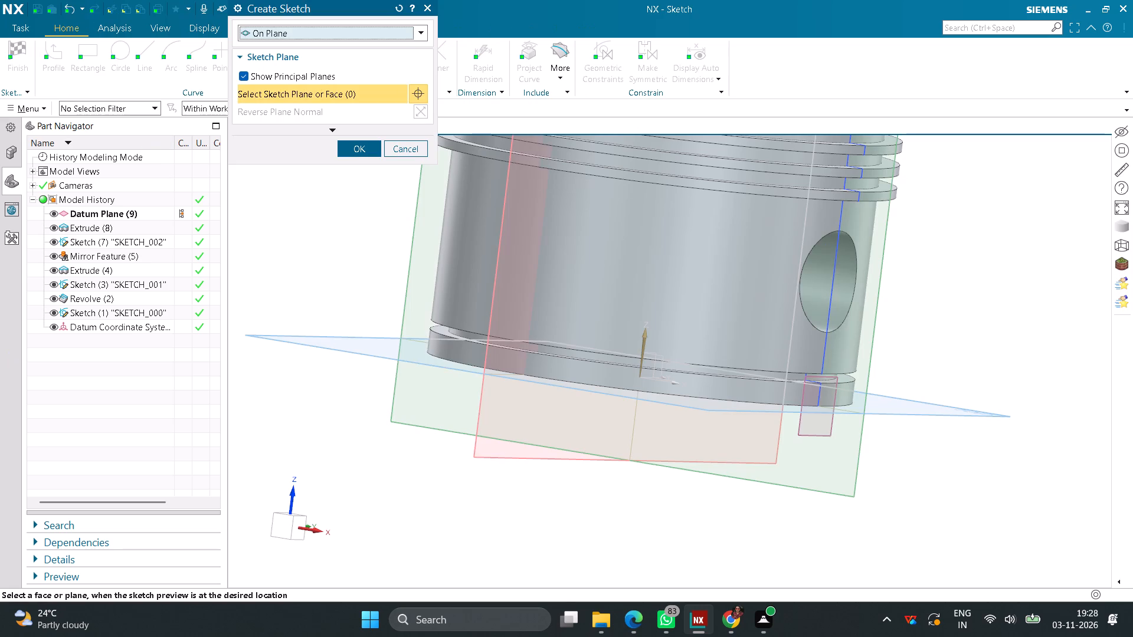
{"action": "left_click", "coordinate": [804, 438]}
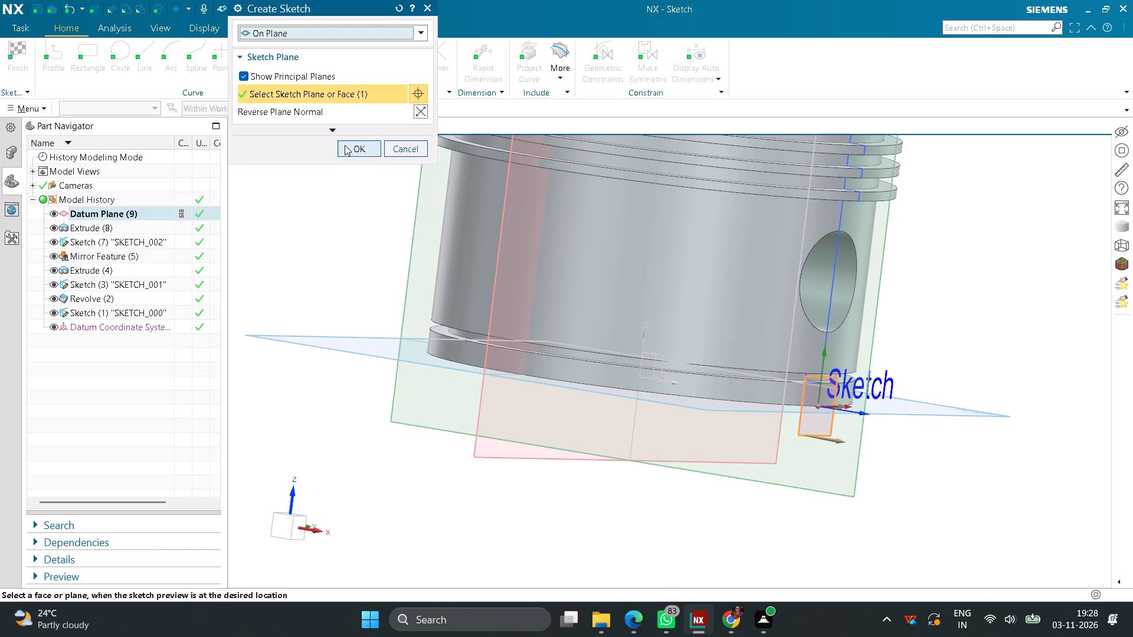
{"action": "left_click", "coordinate": [345, 145]}
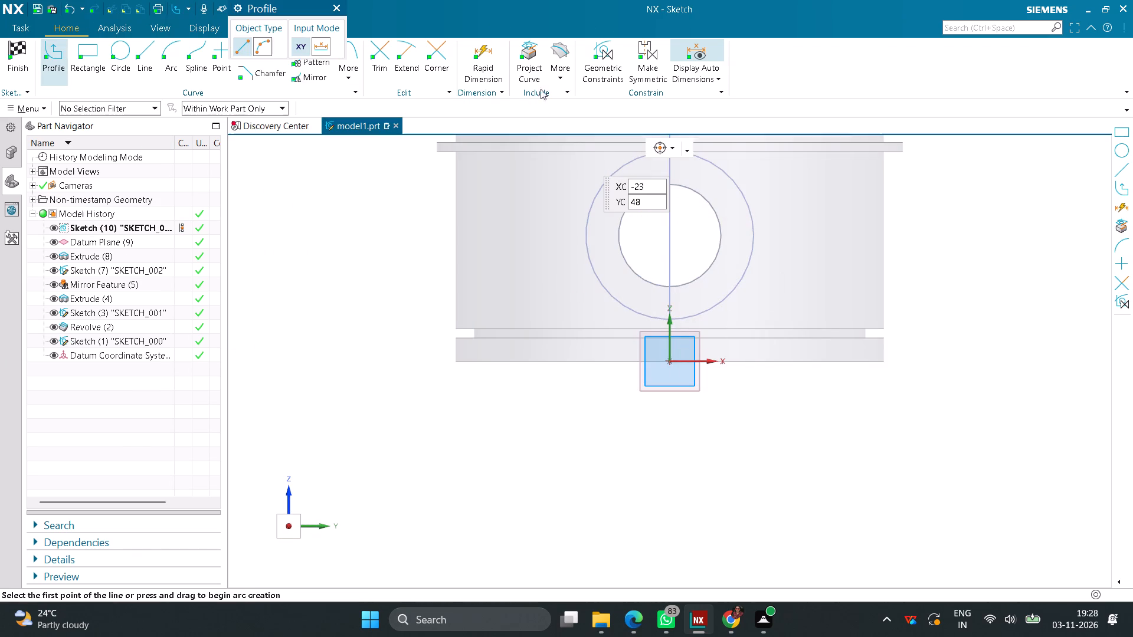
{"action": "left_click", "coordinate": [523, 67]}
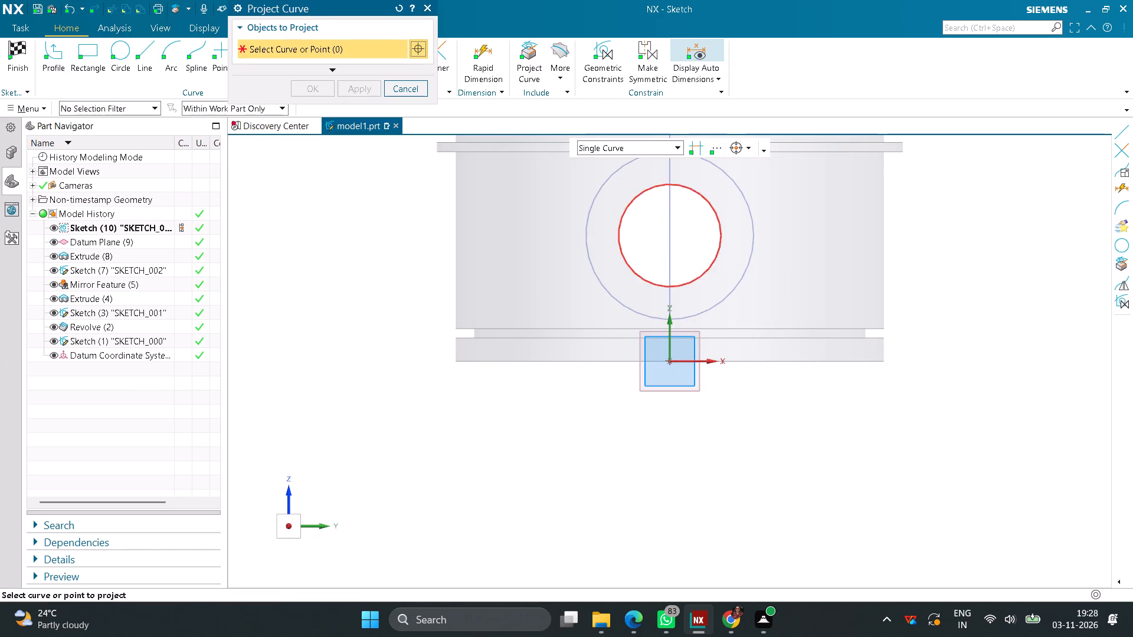
{"action": "left_click", "coordinate": [599, 193]}
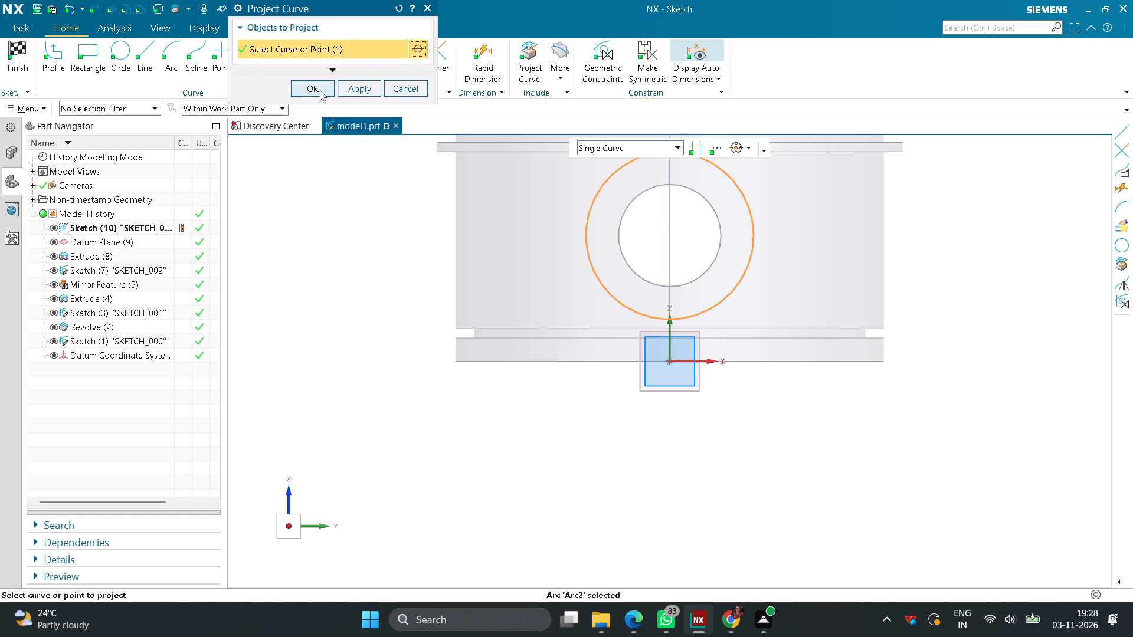
{"action": "left_click", "coordinate": [320, 90]}
{"action": "left_click", "coordinate": [15, 61]}
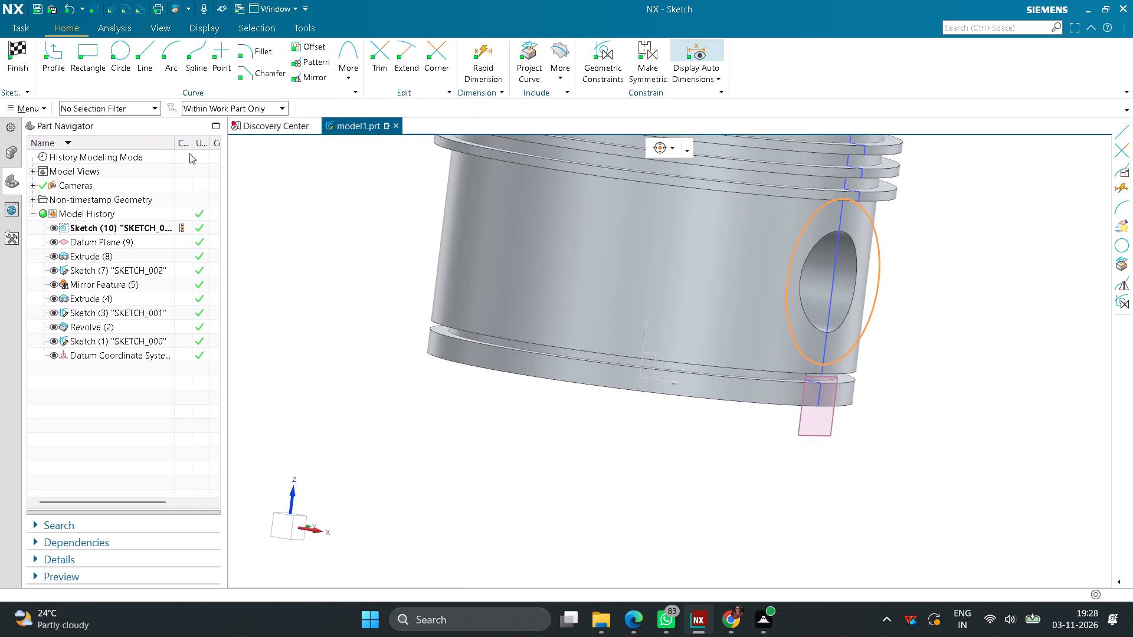
Extrude the projected circle 4 mm inward with the direction reversed and Inferred Boolean to cut a recess around the pin hole.
{"action": "left_click", "coordinate": [90, 67]}
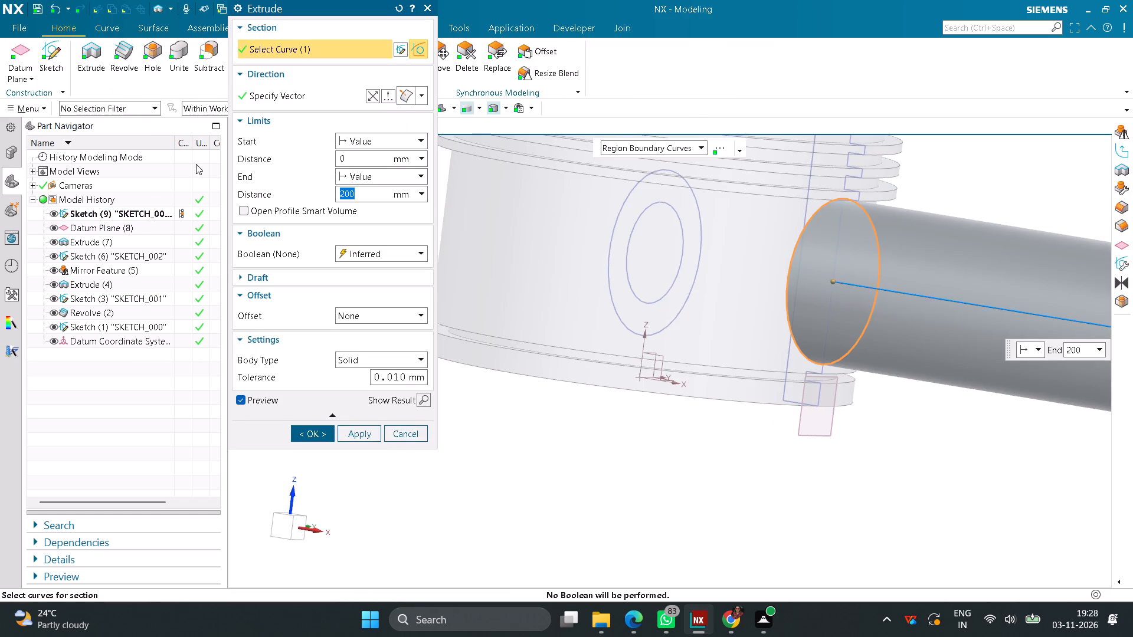
{"action": "key", "text": "4"}
{"action": "key", "text": "Return"}
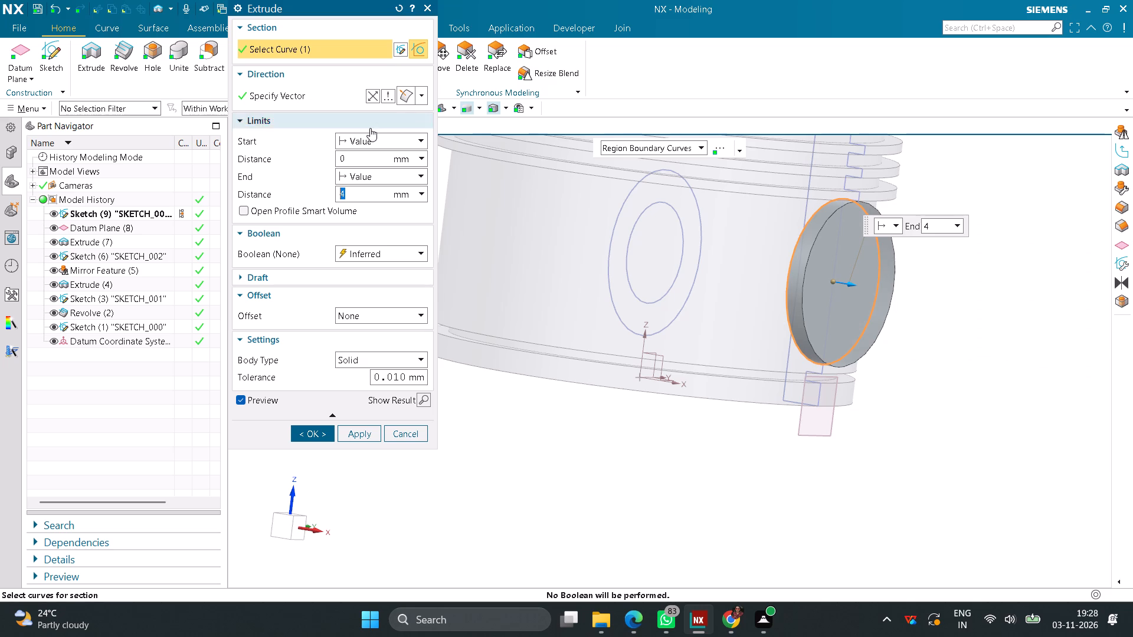
{"action": "left_click", "coordinate": [373, 94]}
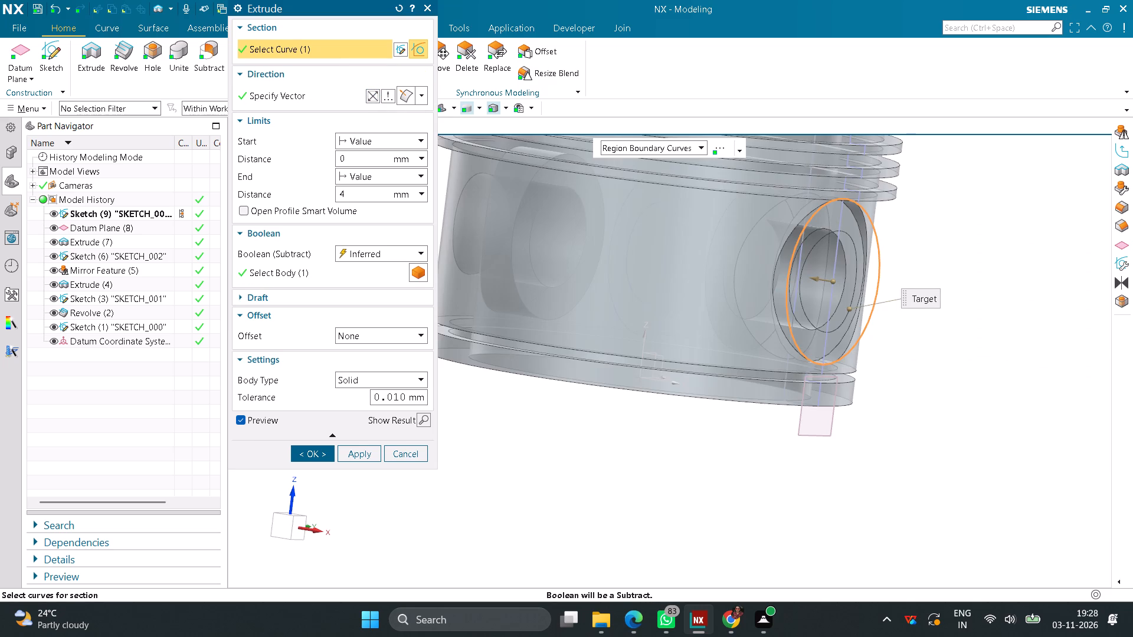
{"action": "scroll", "coordinate": [825, 382], "scroll_direction": "down", "scroll_amount": 3}
{"action": "middle_click_drag", "start_coordinate": [850, 396], "coordinate": [807, 375]}
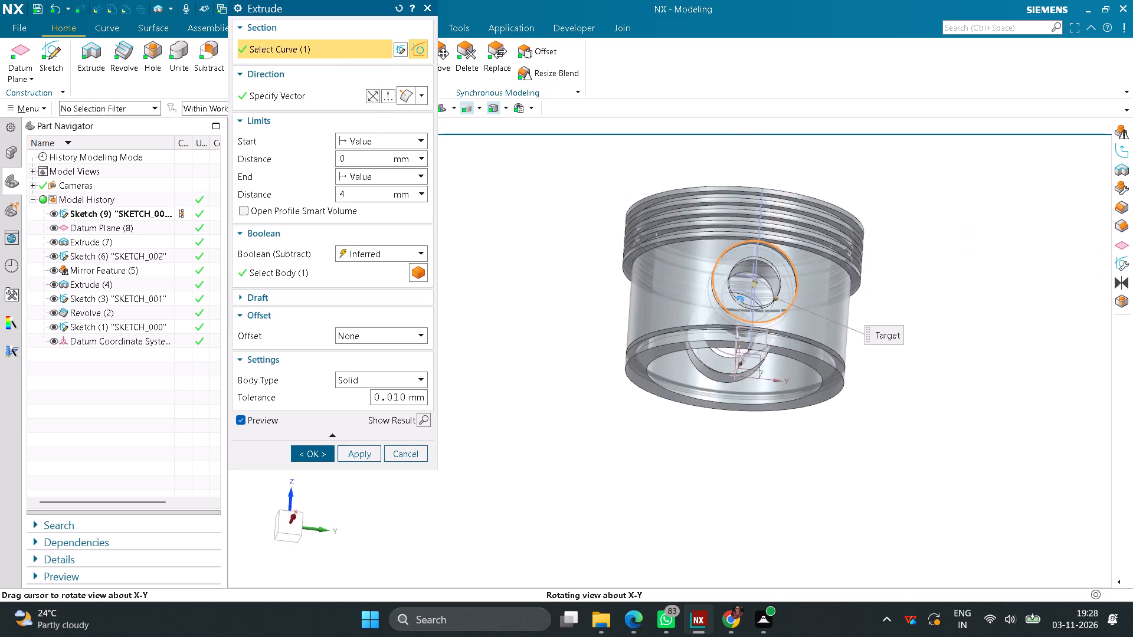
{"action": "middle_click_drag", "start_coordinate": [807, 375], "coordinate": [829, 386]}
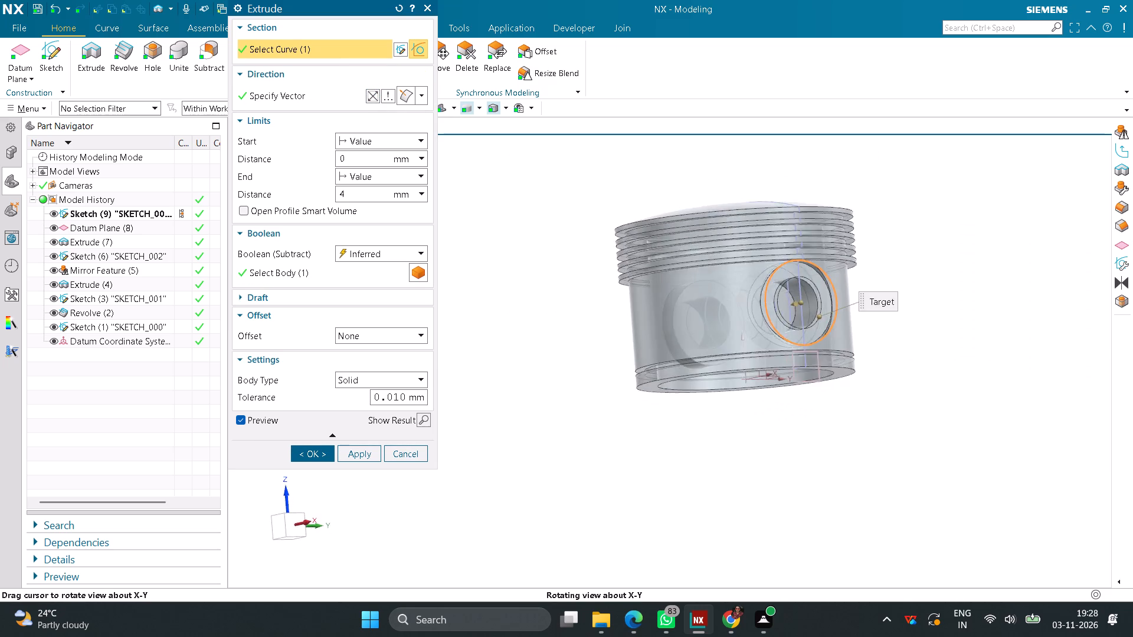
{"action": "middle_click_drag", "start_coordinate": [829, 386], "coordinate": [883, 393]}
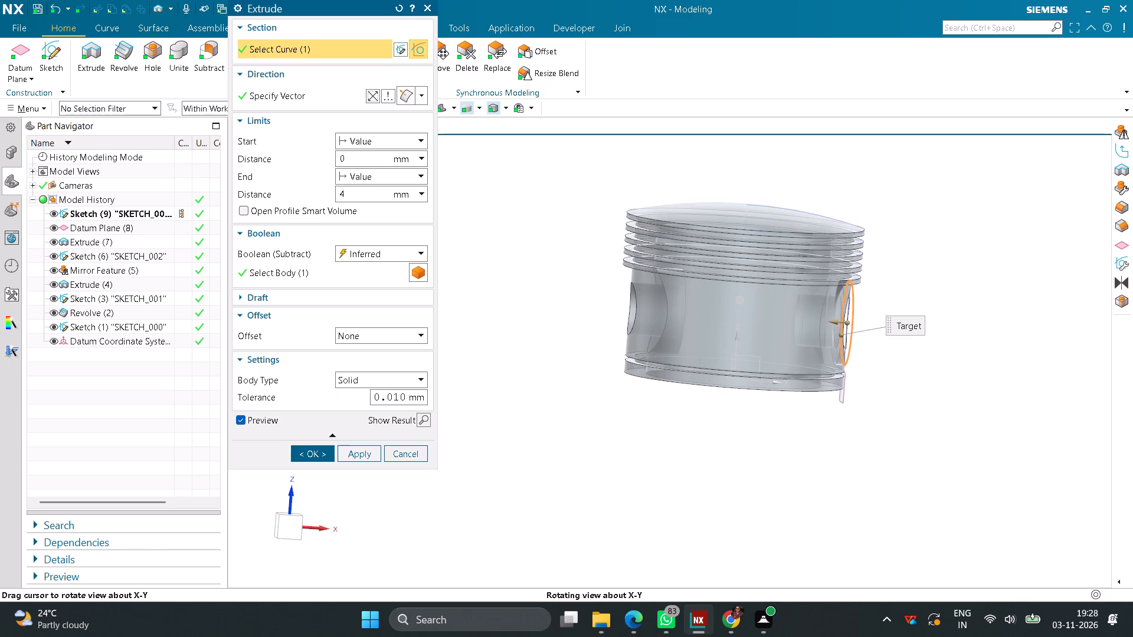
{"action": "middle_click_drag", "start_coordinate": [883, 393], "coordinate": [882, 393]}
{"action": "left_click", "coordinate": [328, 453]}
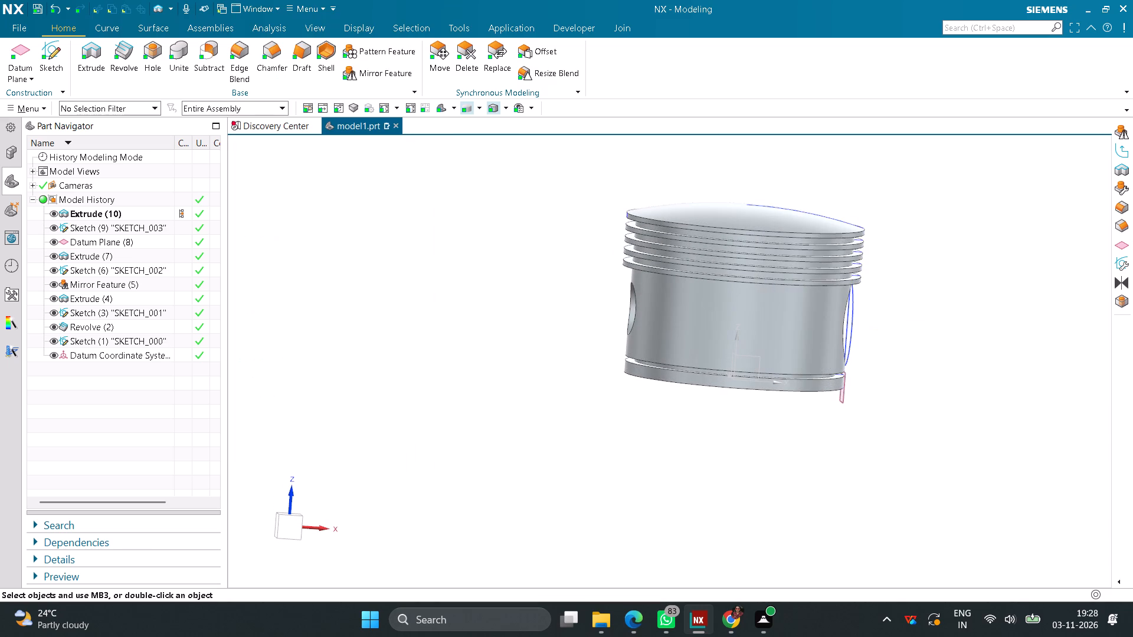
Mirror the 4 mm recess cut about the YZ plane of the datum coordinate system using Mirror Feature.
{"action": "left_click", "coordinate": [385, 80]}
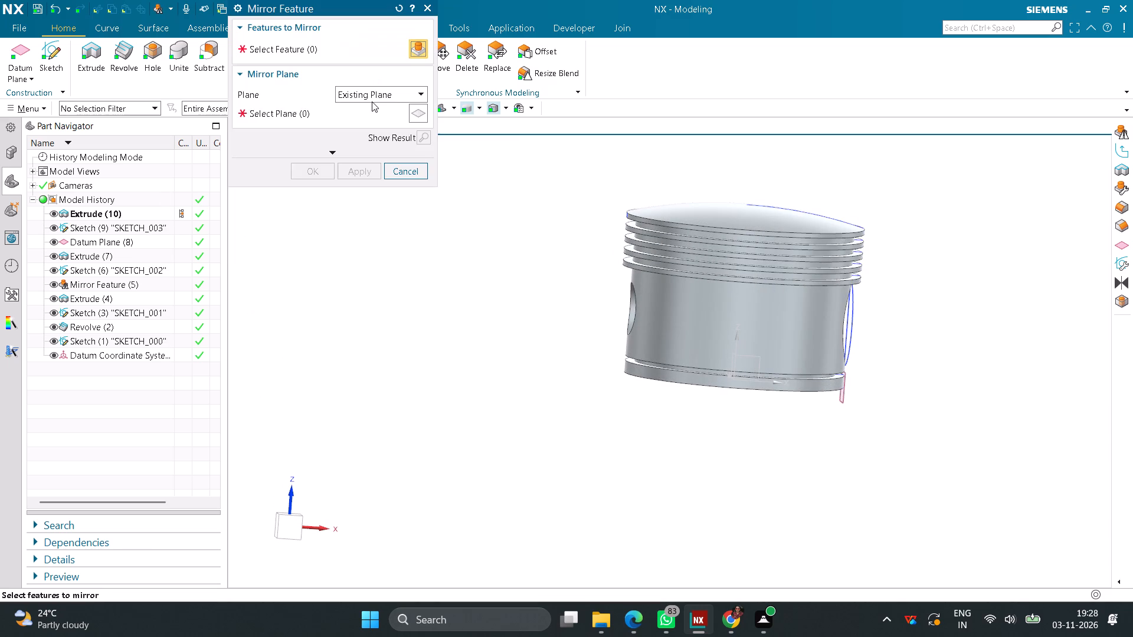
{"action": "left_click", "coordinate": [109, 211]}
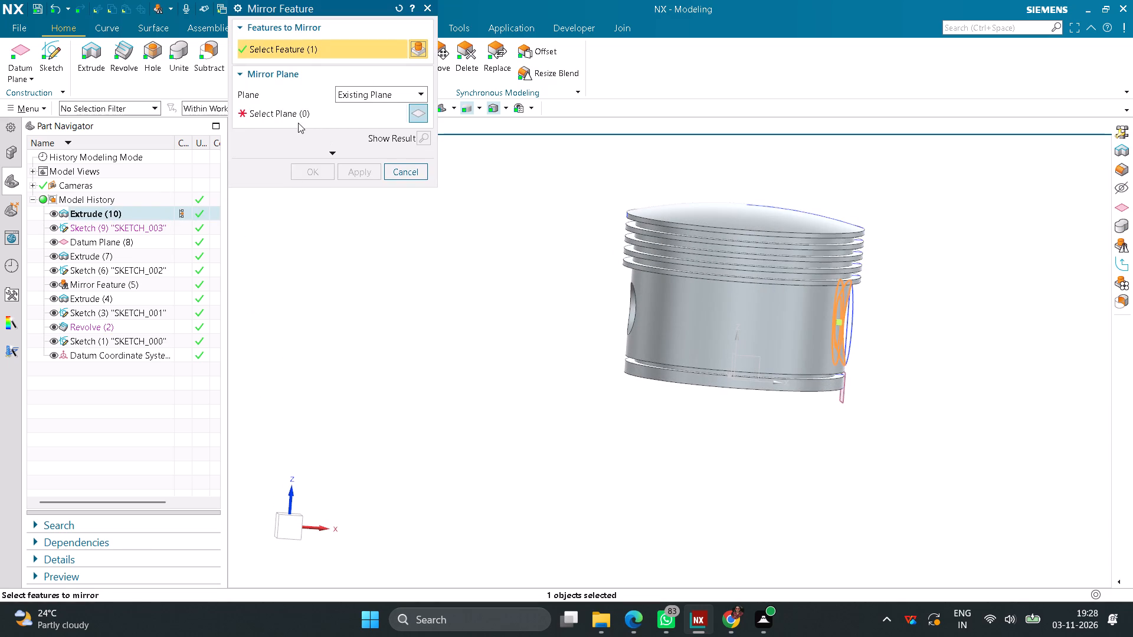
{"action": "left_click", "coordinate": [294, 114]}
{"action": "middle_click_drag", "start_coordinate": [732, 442], "coordinate": [686, 440]}
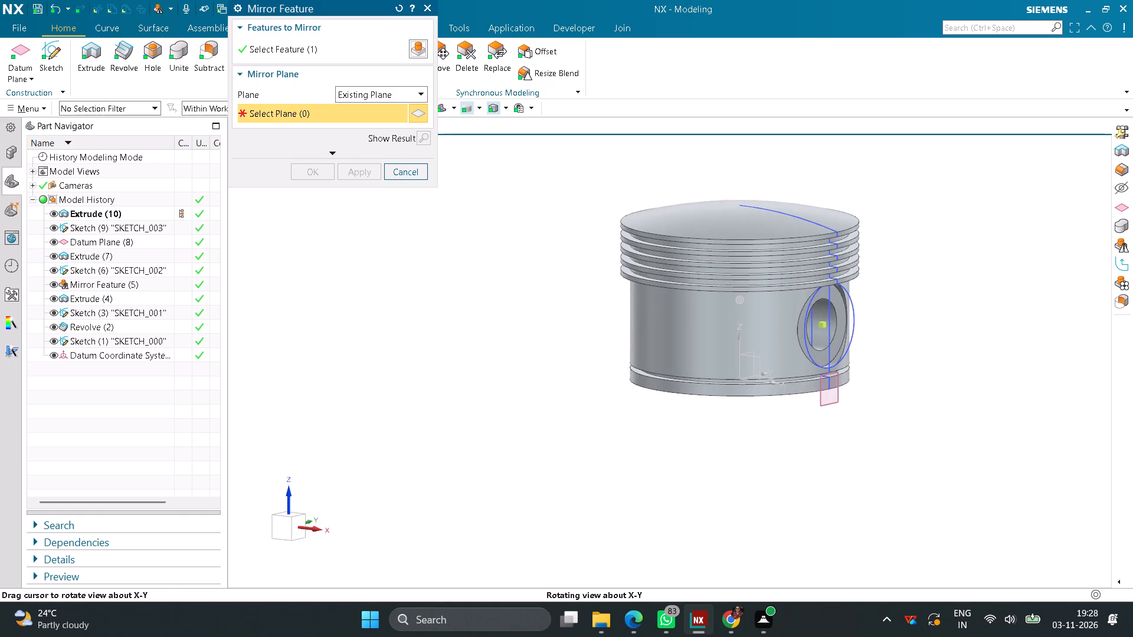
{"action": "middle_click_drag", "start_coordinate": [686, 440], "coordinate": [685, 440]}
{"action": "scroll", "coordinate": [737, 350], "scroll_direction": "up", "scroll_amount": 3}
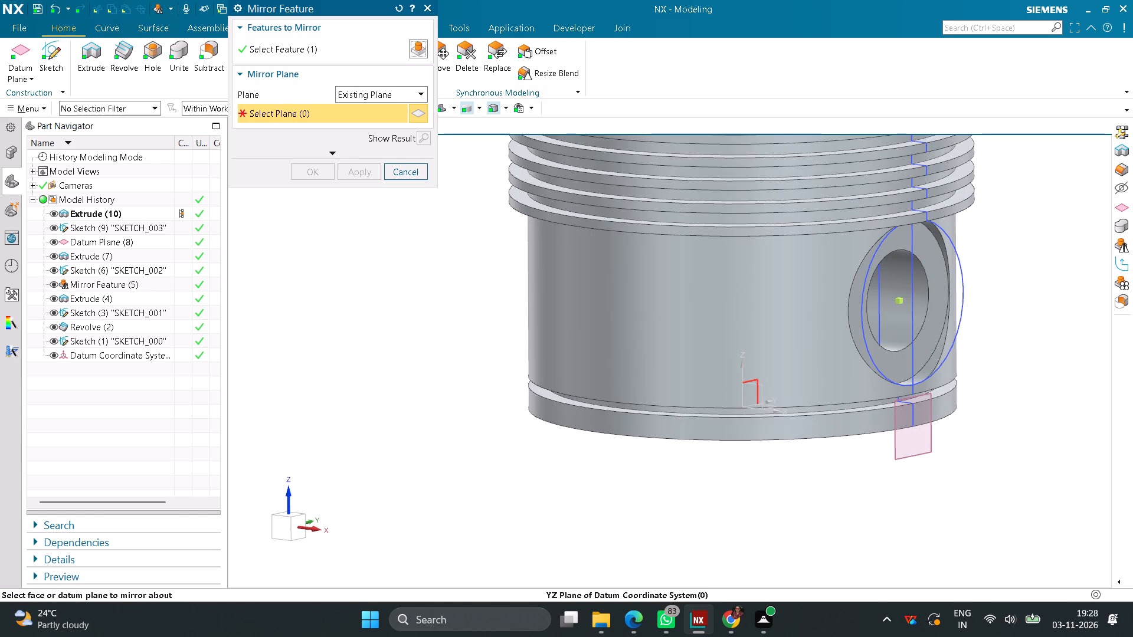
{"action": "left_click", "coordinate": [759, 378]}
{"action": "scroll", "coordinate": [454, 405], "scroll_direction": "down", "scroll_amount": 3}
{"action": "middle_click_drag", "start_coordinate": [449, 399], "coordinate": [531, 411]}
{"action": "left_click", "coordinate": [320, 170]}
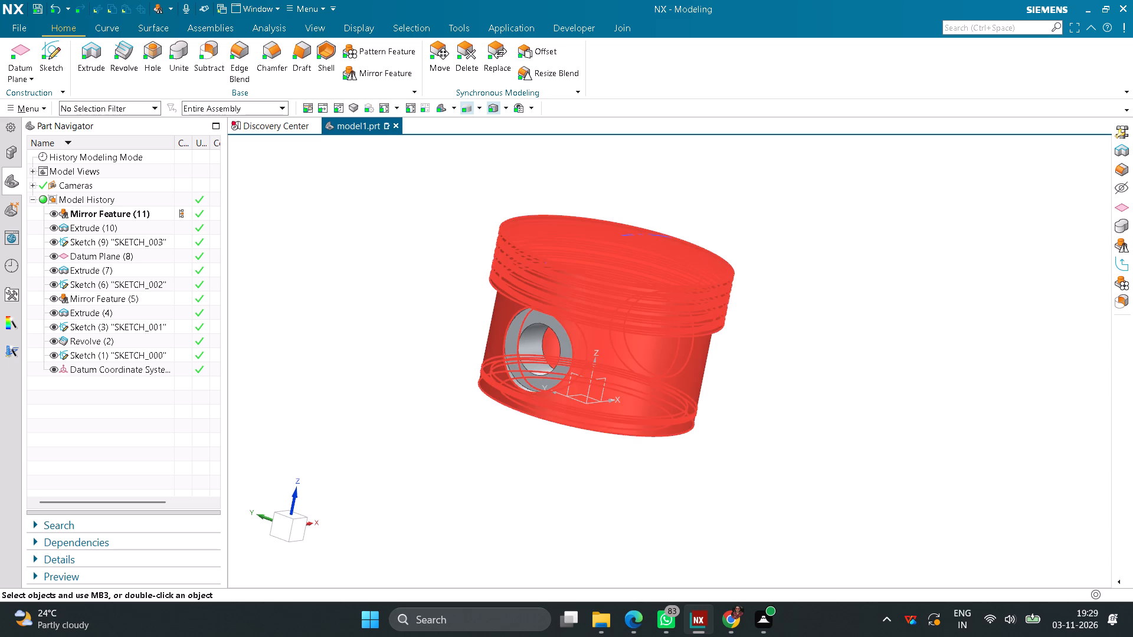
Change the piston body's display colour to golden brown with Edit Object Display.
{"action": "middle_click_drag", "start_coordinate": [589, 474], "coordinate": [567, 415]}
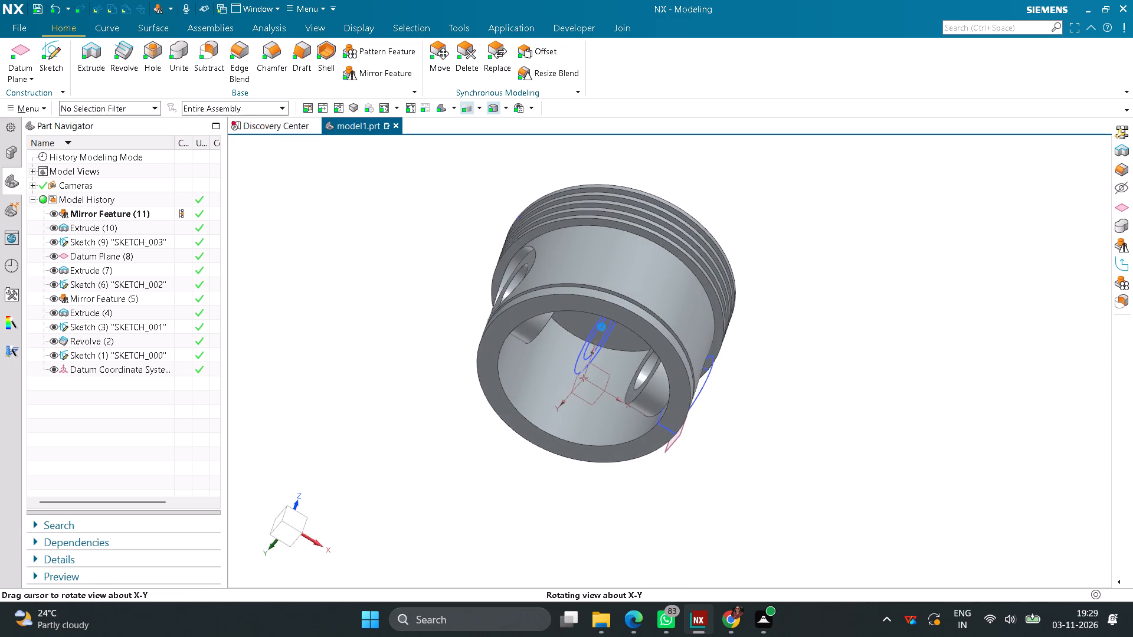
{"action": "middle_click_drag", "start_coordinate": [567, 415], "coordinate": [562, 440]}
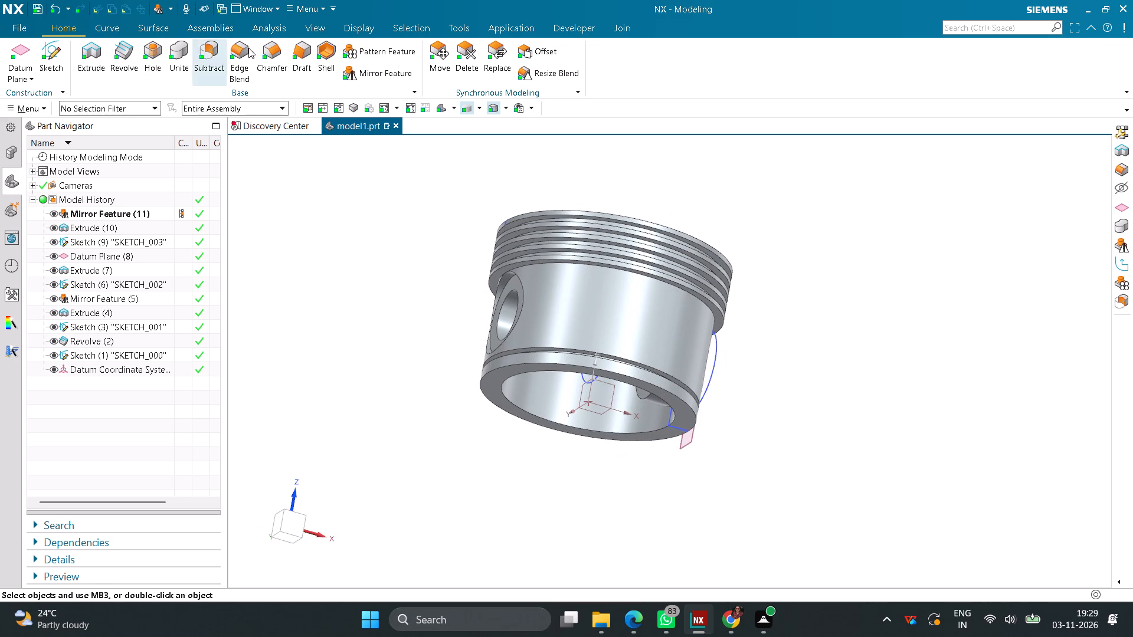
{"action": "left_click", "coordinate": [348, 28]}
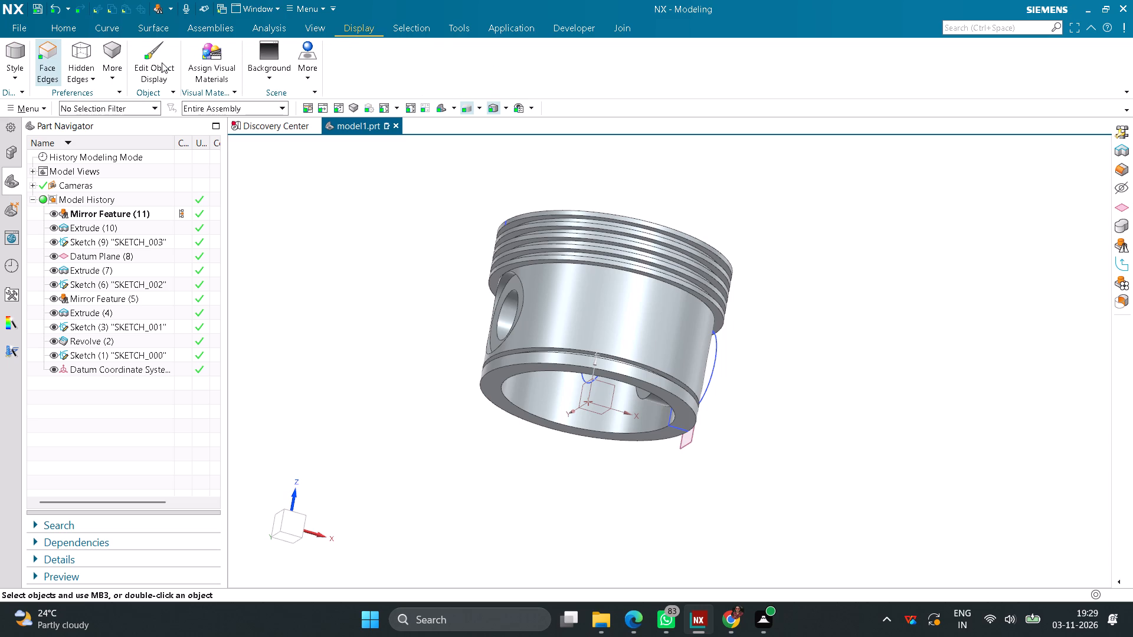
{"action": "left_click", "coordinate": [162, 63]}
{"action": "left_click", "coordinate": [574, 311]}
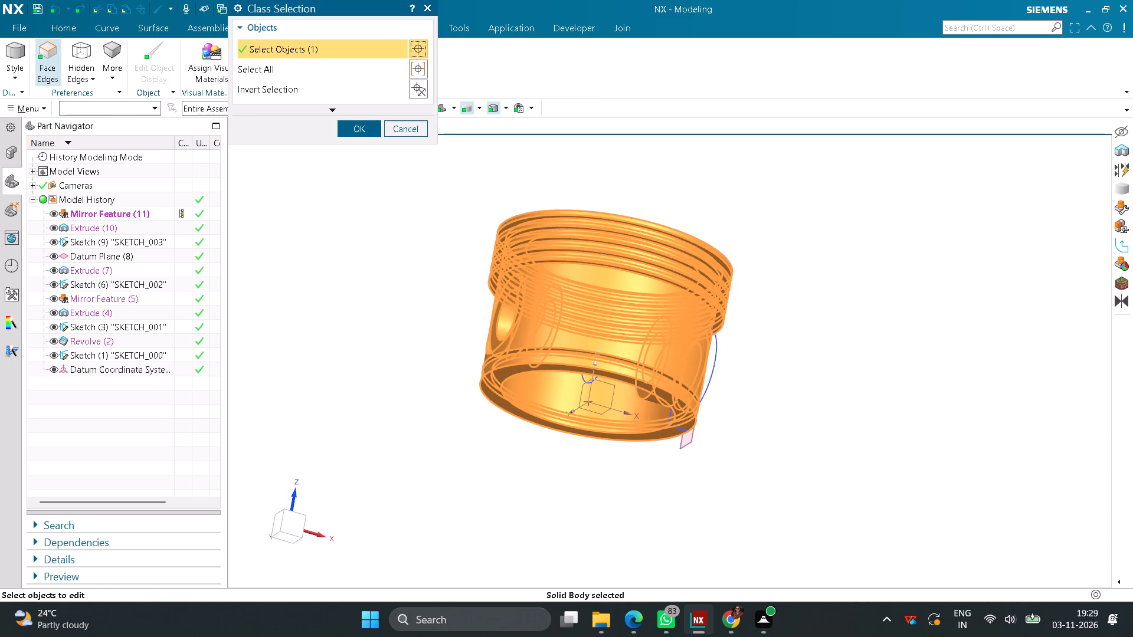
{"action": "left_click", "coordinate": [366, 130]}
{"action": "left_click", "coordinate": [408, 86]}
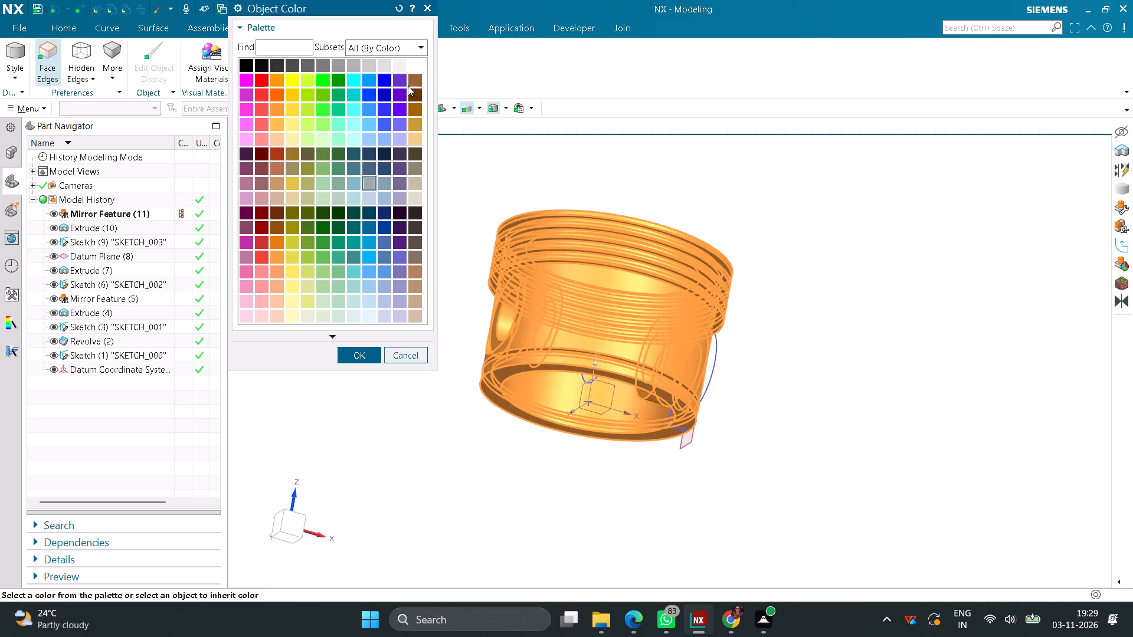
{"action": "left_click", "coordinate": [415, 129]}
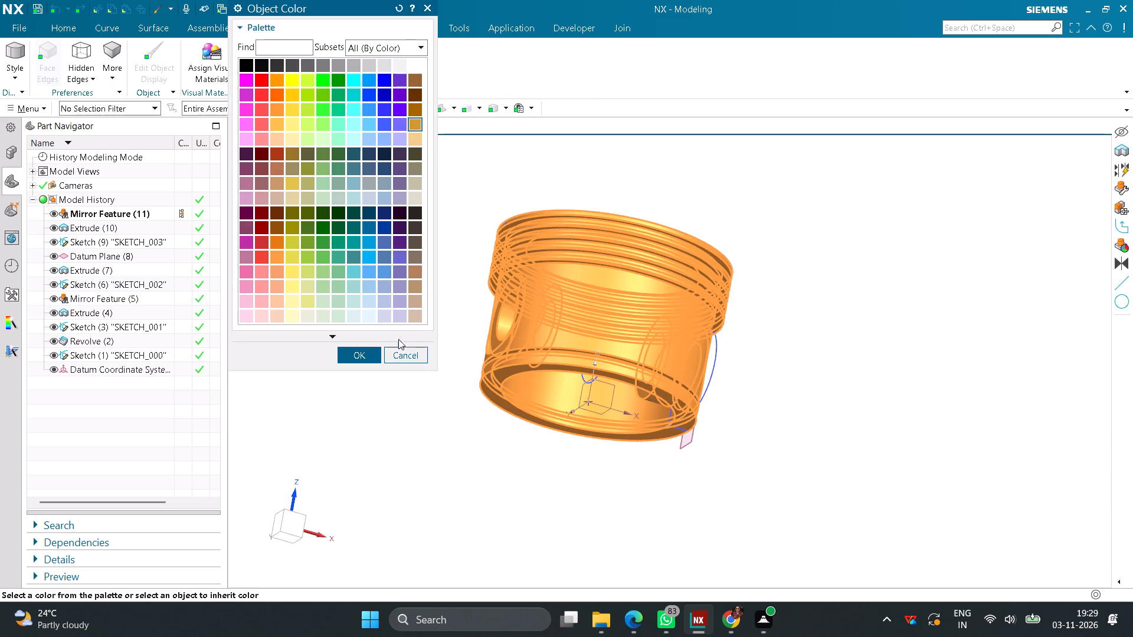
{"action": "left_click", "coordinate": [377, 354]}
{"action": "left_click", "coordinate": [369, 408]}
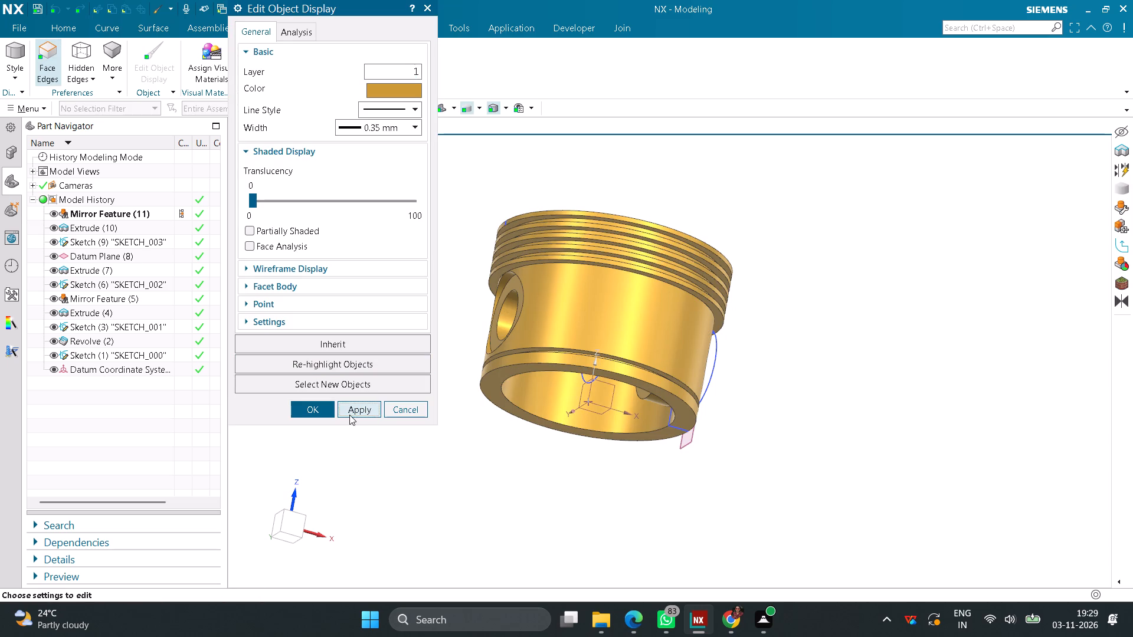
{"action": "left_click", "coordinate": [325, 412]}
Save the piston part as model1.prt in the internship folder.
{"action": "scroll", "coordinate": [389, 363], "scroll_direction": "down", "scroll_amount": 2}
{"action": "middle_click_drag", "start_coordinate": [392, 366], "coordinate": [415, 406]}
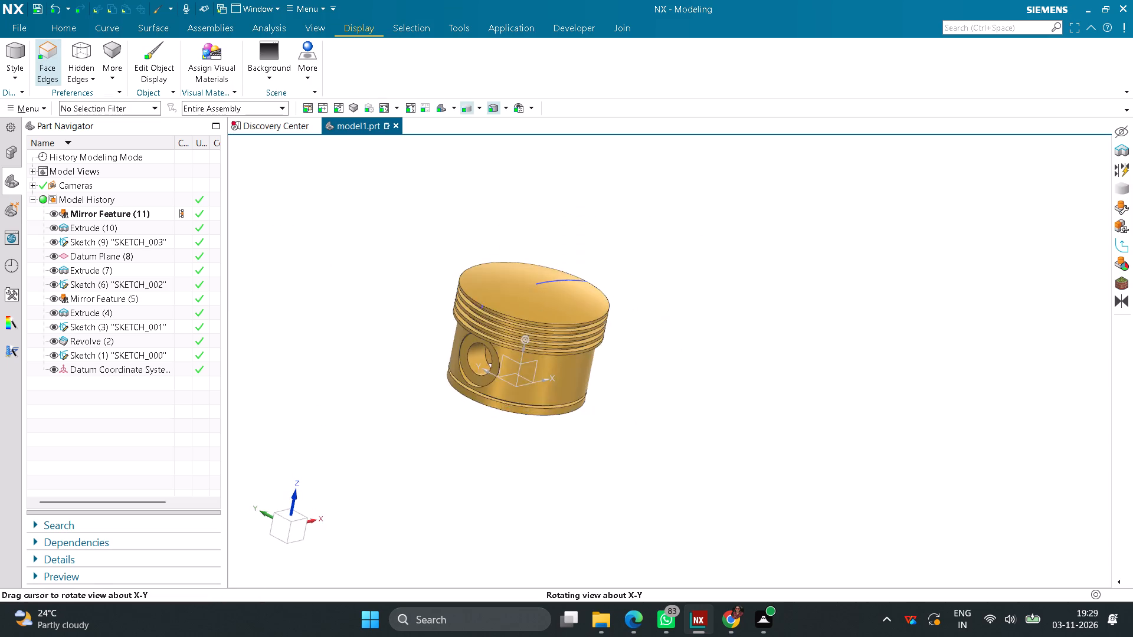
{"action": "middle_click_drag", "start_coordinate": [415, 406], "coordinate": [412, 412]}
{"action": "left_click", "coordinate": [21, 24]}
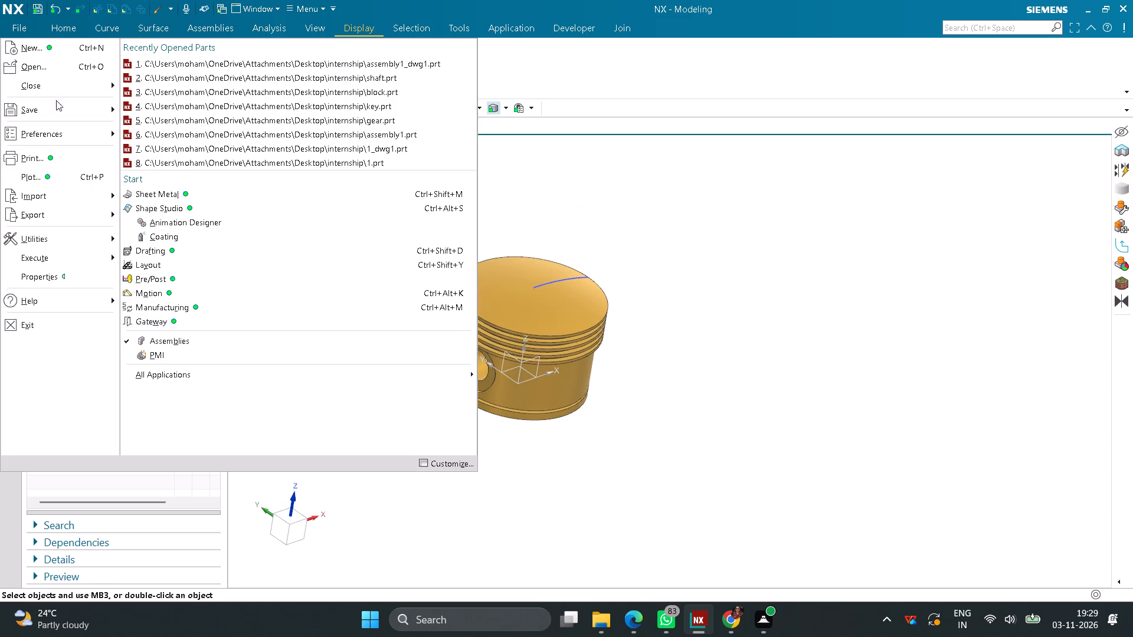
{"action": "left_click", "coordinate": [59, 105]}
{"action": "left_click", "coordinate": [175, 64]}
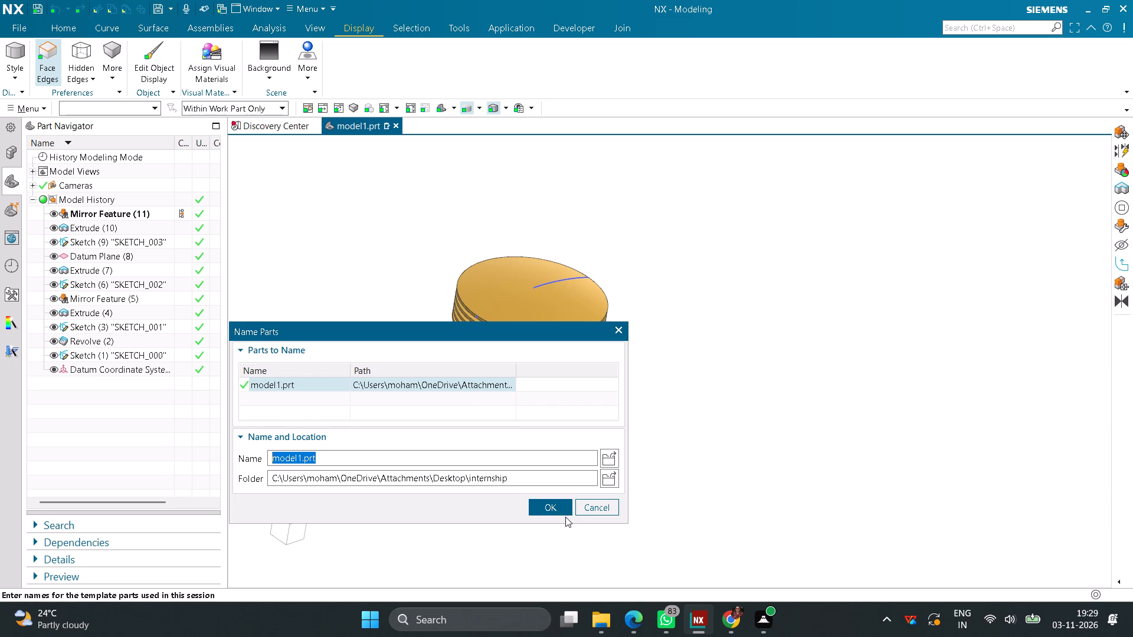
{"action": "left_click", "coordinate": [552, 509]}
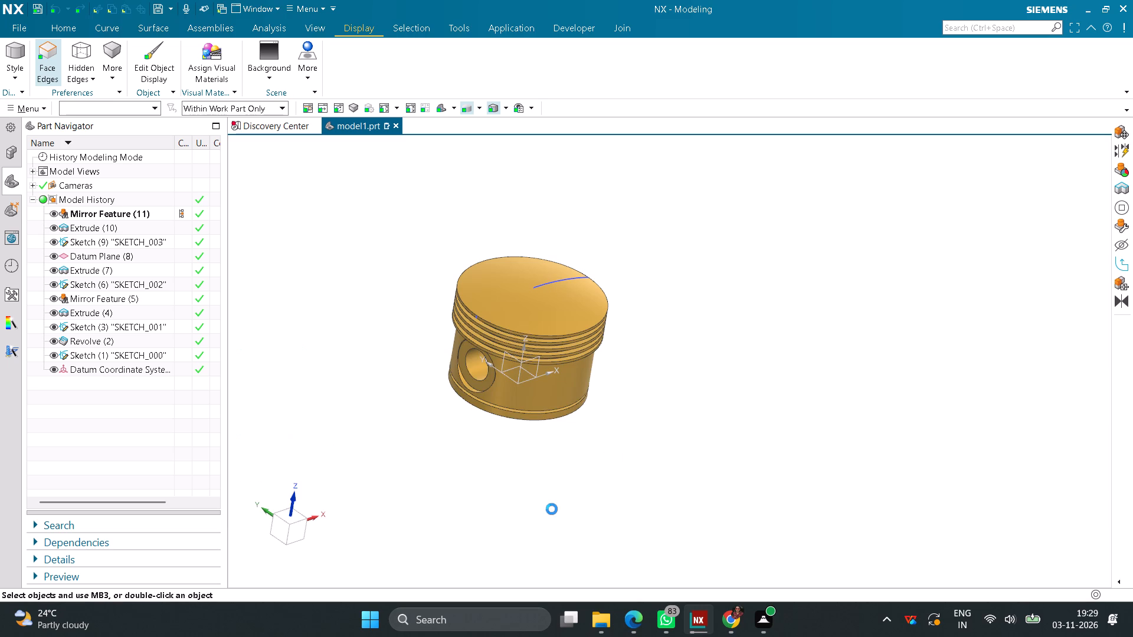
Save a copy of the piston as an IGES file named model1 in the internship folder.
{"action": "left_click", "coordinate": [19, 29]}
{"action": "left_click", "coordinate": [82, 117]}
{"action": "left_click", "coordinate": [188, 138]}
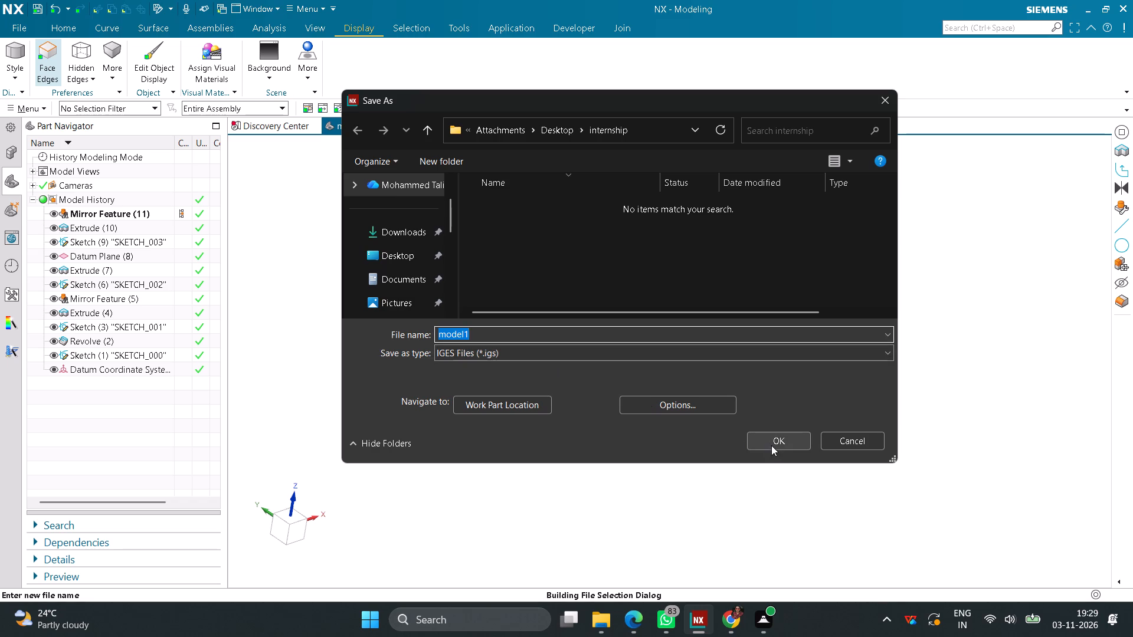
{"action": "left_click", "coordinate": [771, 445]}
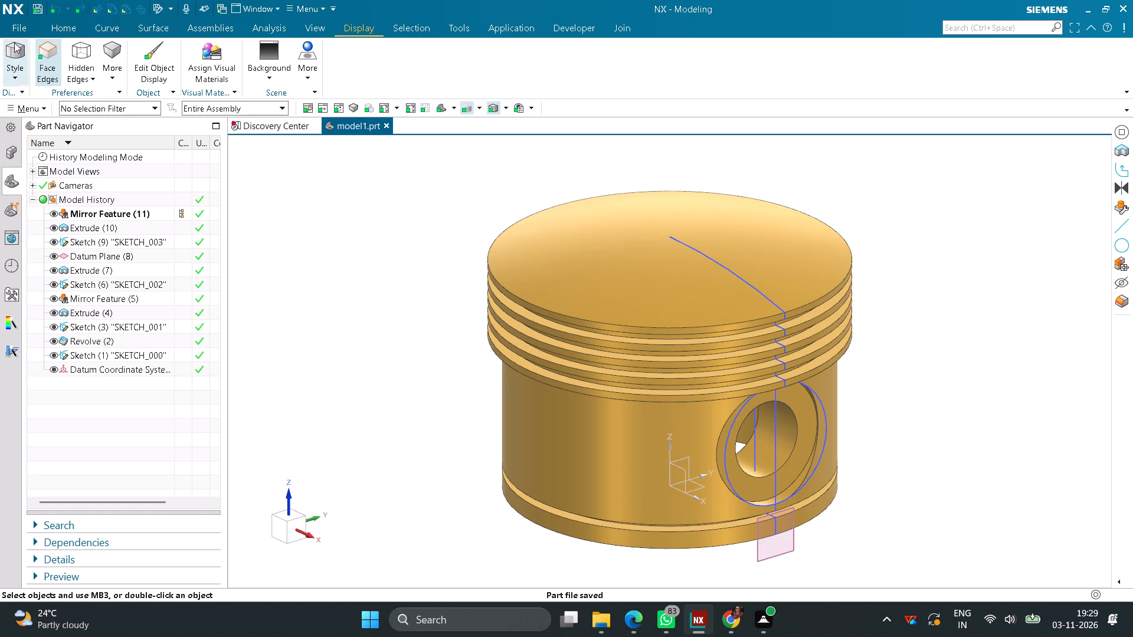
Create a new A3-size drawing of model1 in millimetres and leave the title block cells blank.
{"action": "left_click", "coordinate": [20, 24]}
{"action": "left_click", "coordinate": [44, 47]}
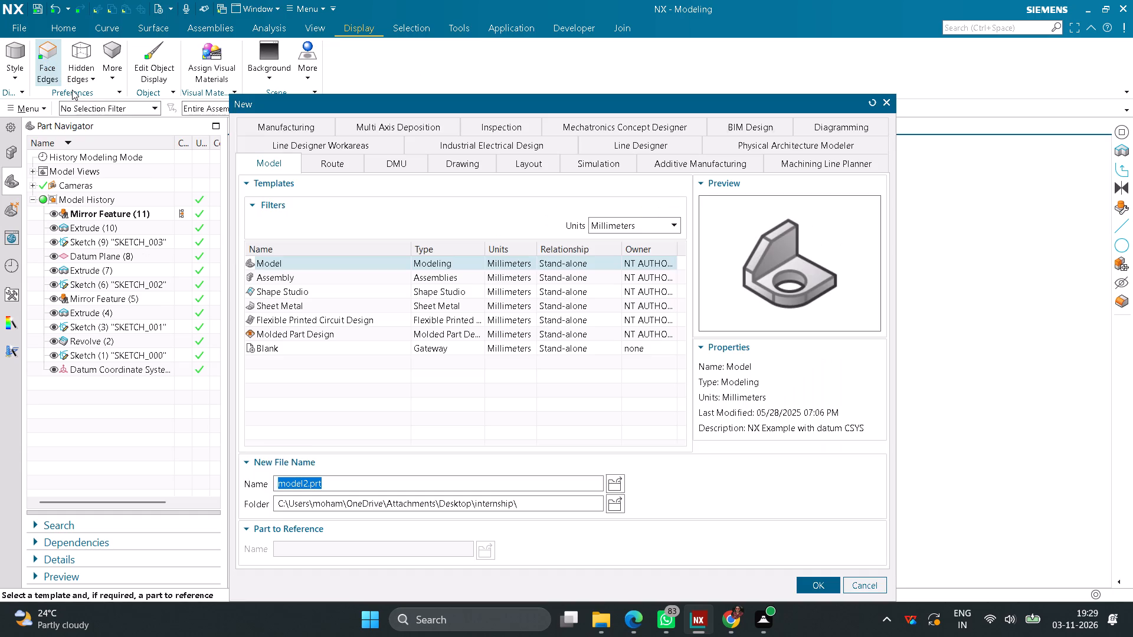
{"action": "left_click", "coordinate": [479, 169]}
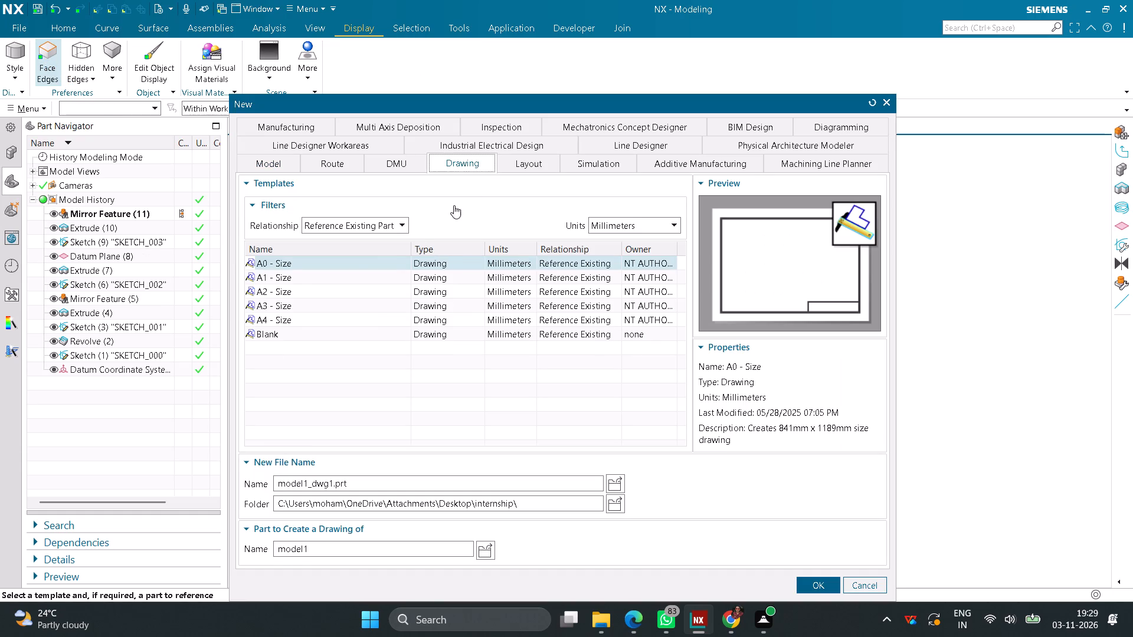
{"action": "left_click", "coordinate": [298, 306]}
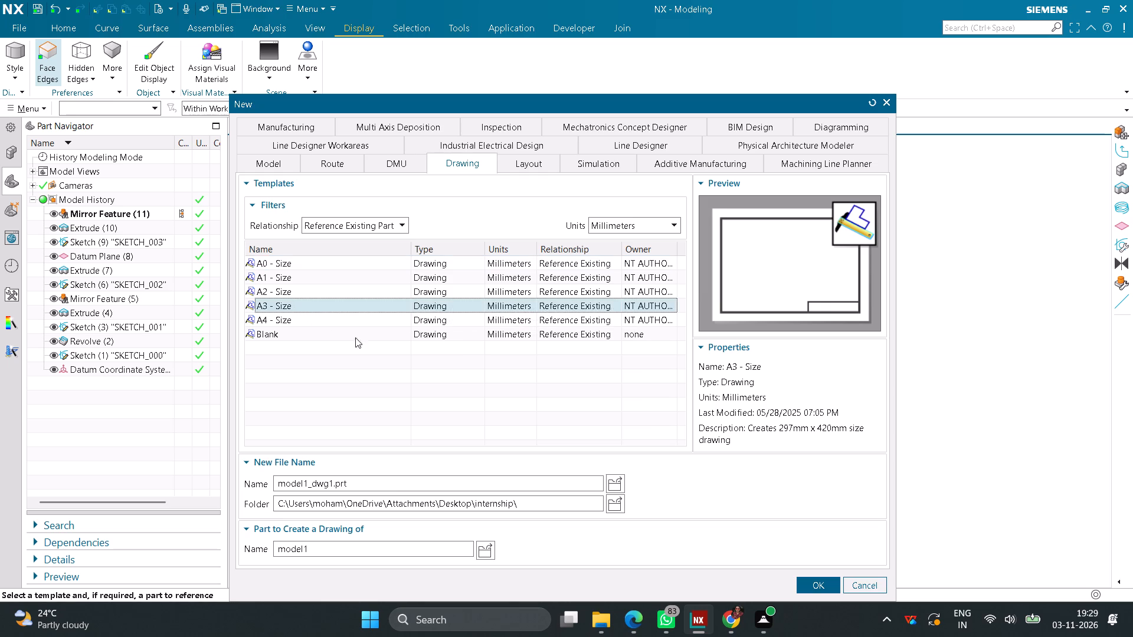
{"action": "left_click", "coordinate": [808, 586]}
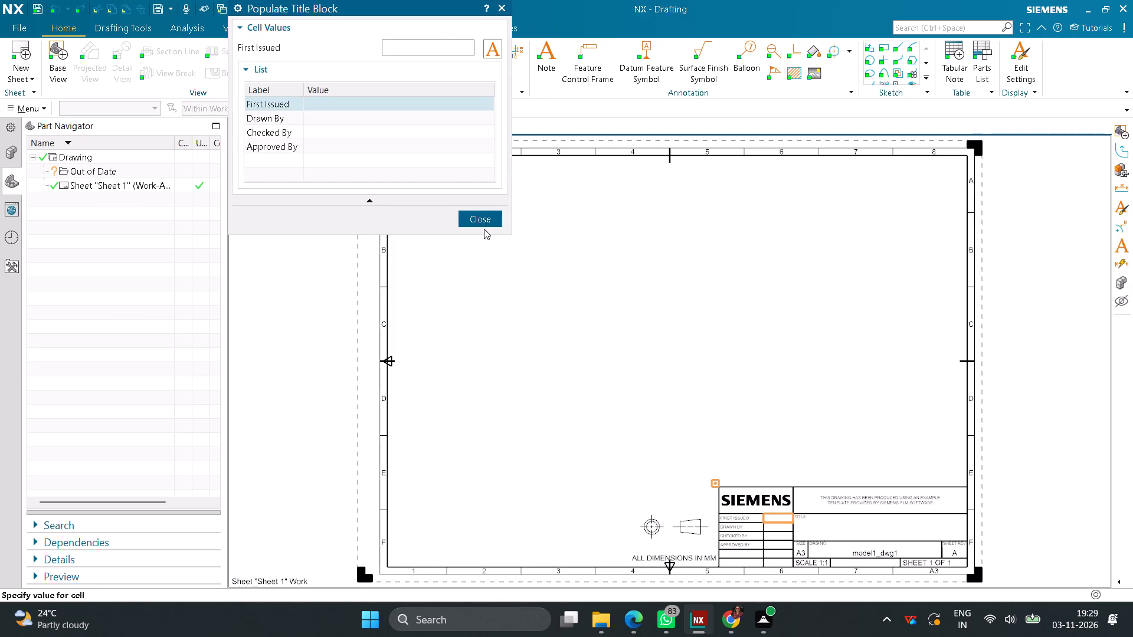
{"action": "left_click", "coordinate": [484, 220]}
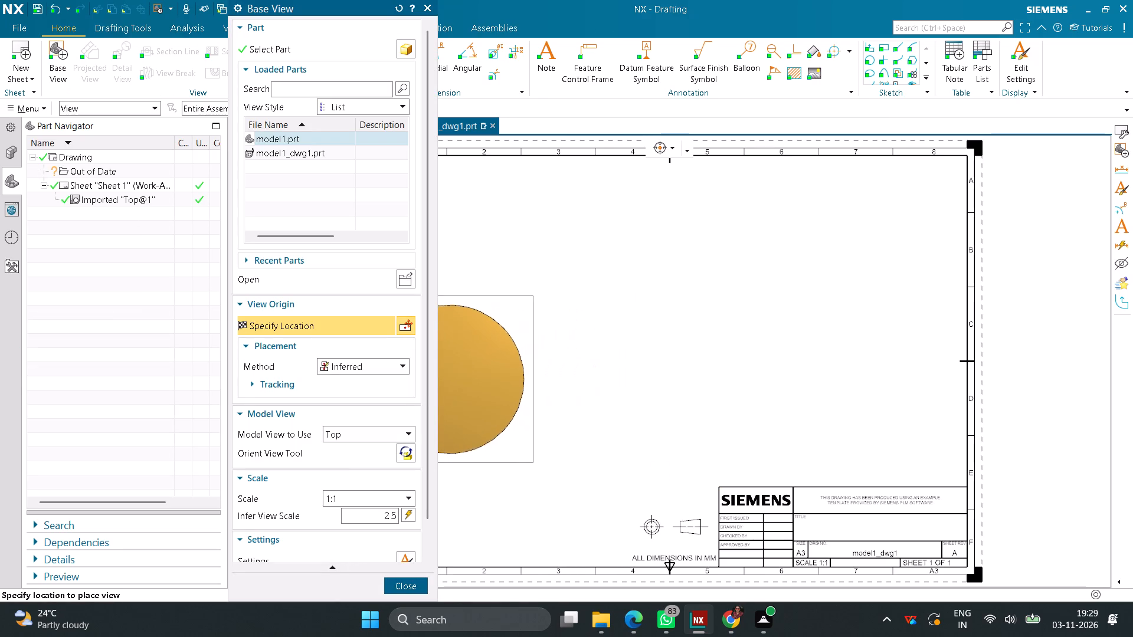
Place a Right base view of the piston at 1:1 scale in the lower-left area of the sheet.
{"action": "left_click", "coordinate": [406, 436]}
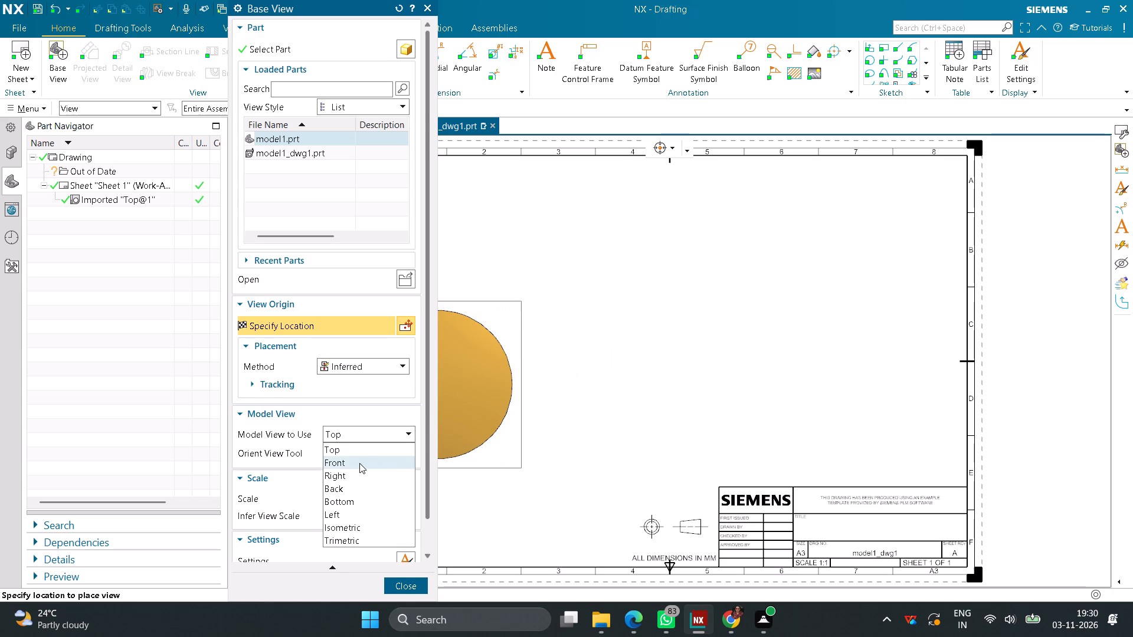
{"action": "left_click", "coordinate": [359, 463]}
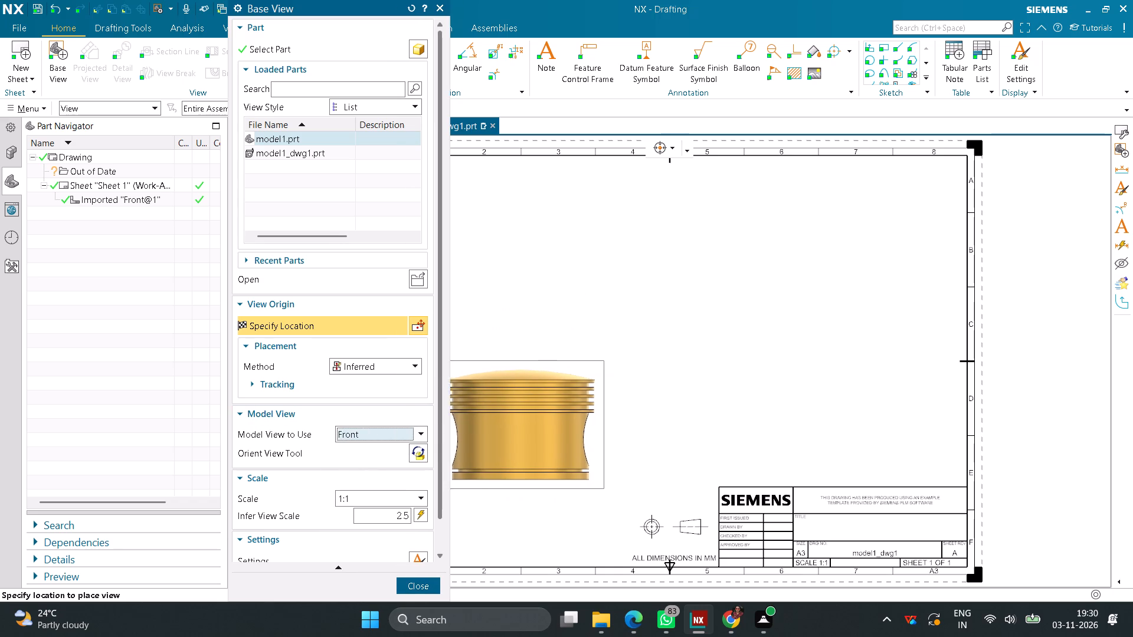
{"action": "left_click", "coordinate": [422, 434]}
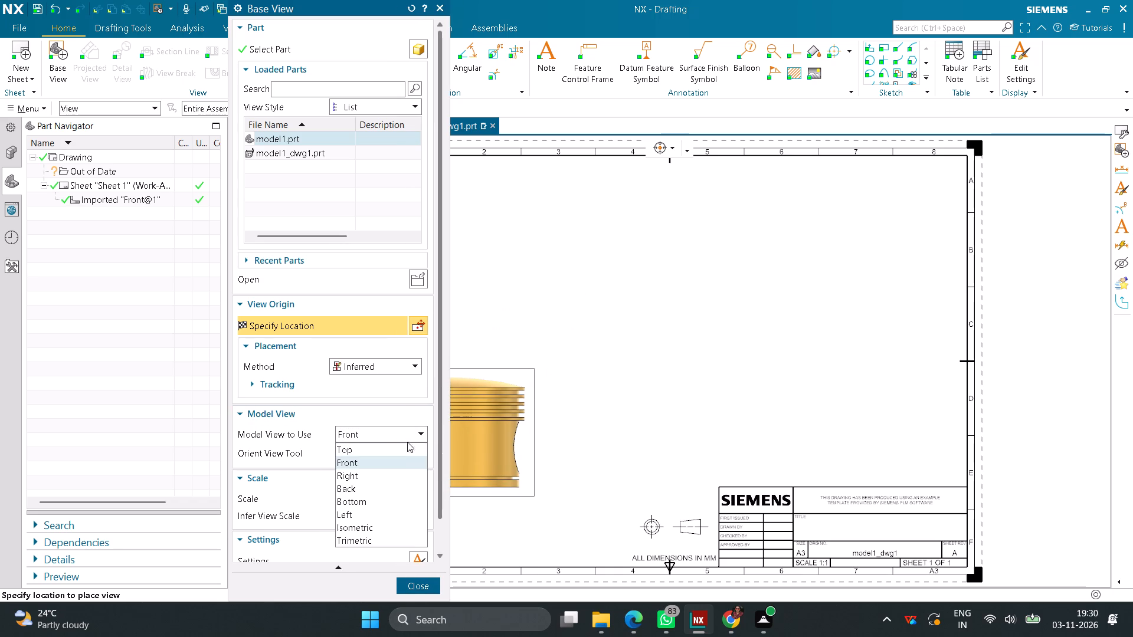
{"action": "left_click", "coordinate": [356, 474]}
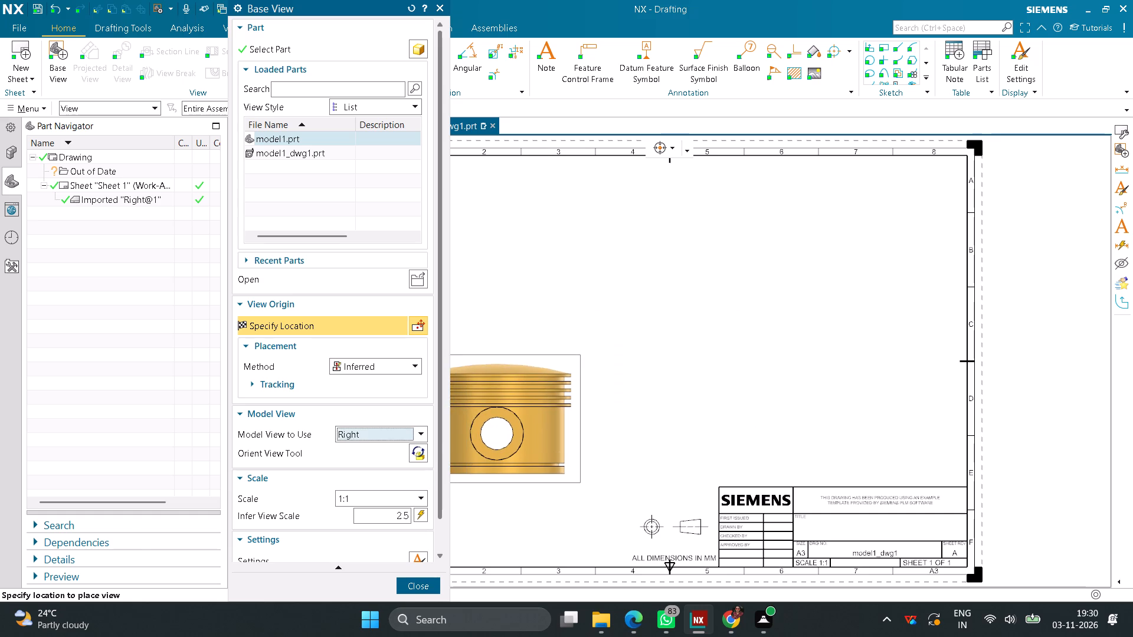
{"action": "left_click", "coordinate": [518, 409]}
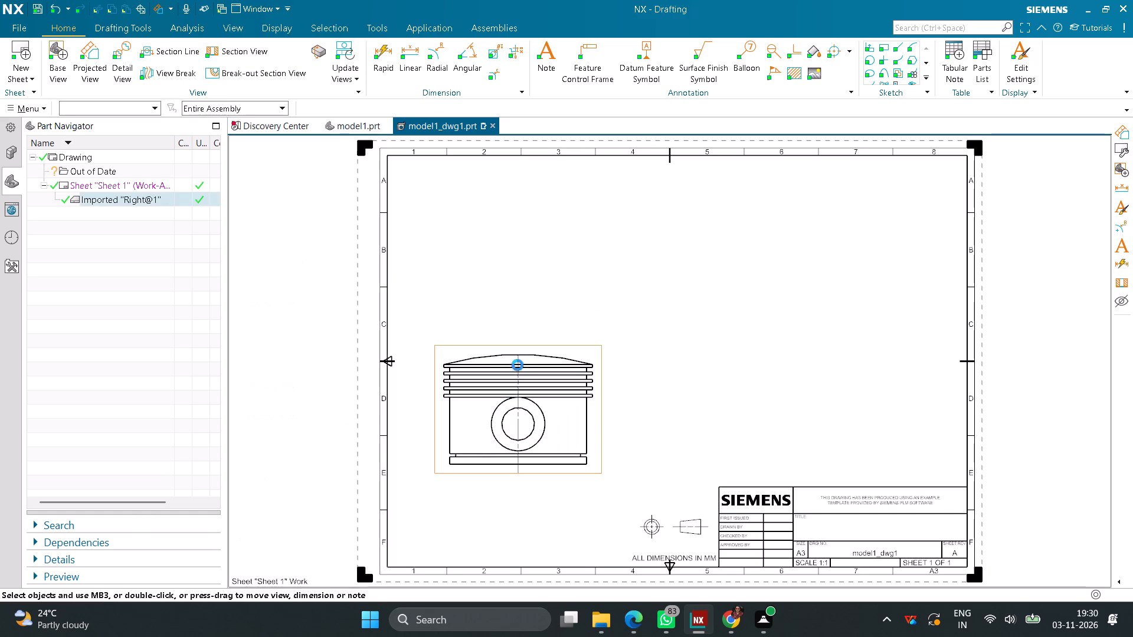
Add a projected view of the piston directly above the Right view and end view projection.
{"action": "left_click", "coordinate": [531, 247]}
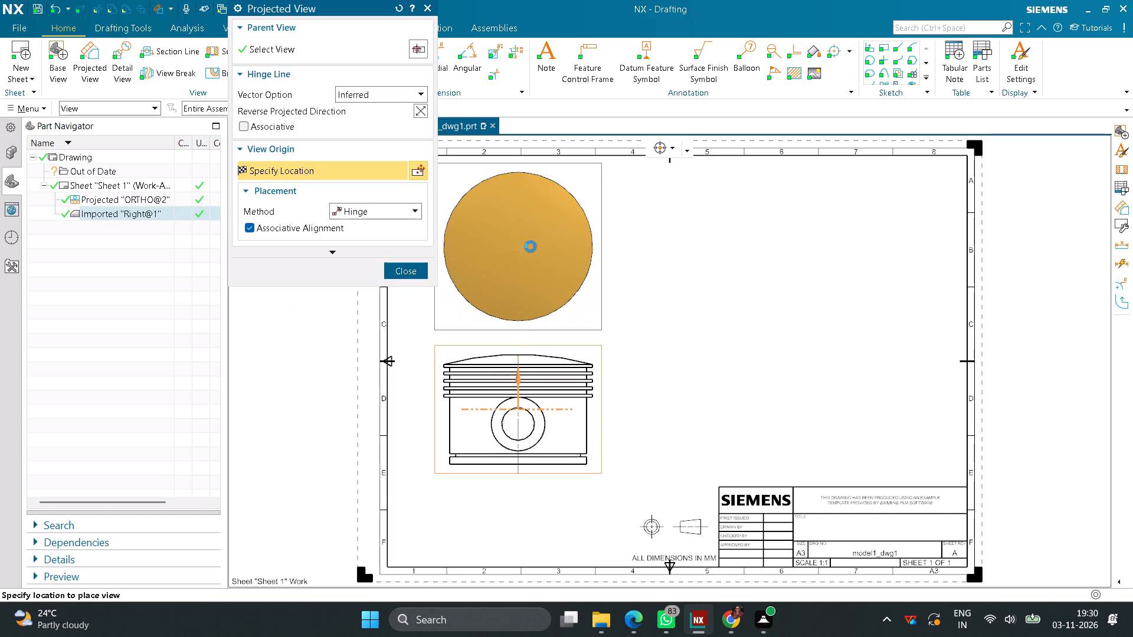
{"action": "left_click", "coordinate": [415, 275]}
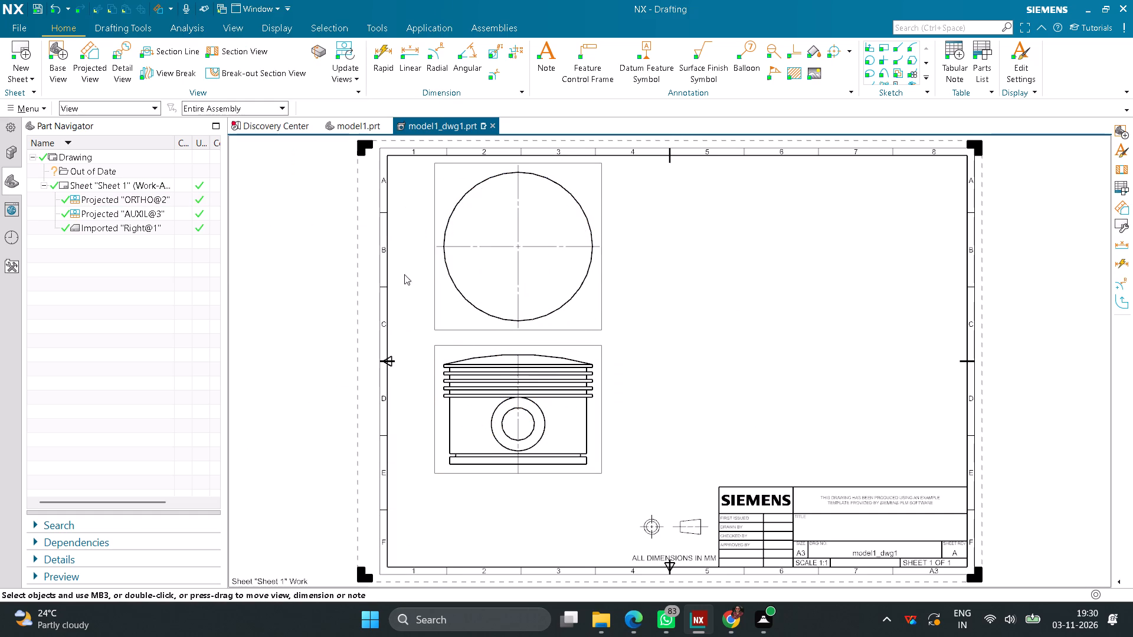
Place a Trimetric base view of the piston at 1:1 scale in the upper-right area of the sheet.
{"action": "left_click", "coordinate": [58, 45]}
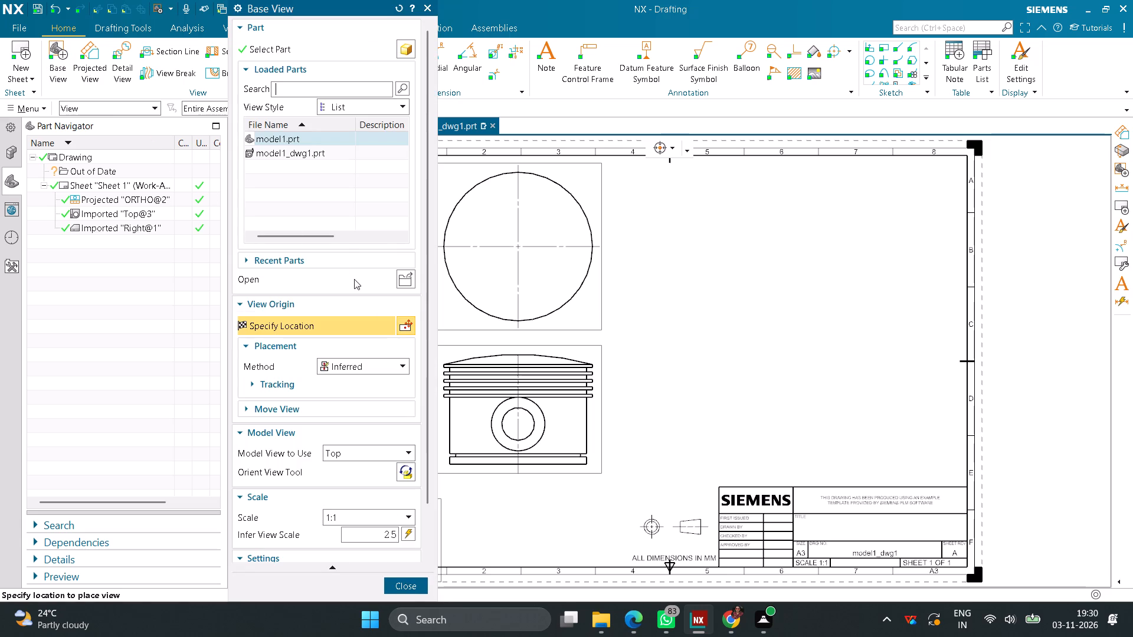
{"action": "left_click", "coordinate": [408, 454]}
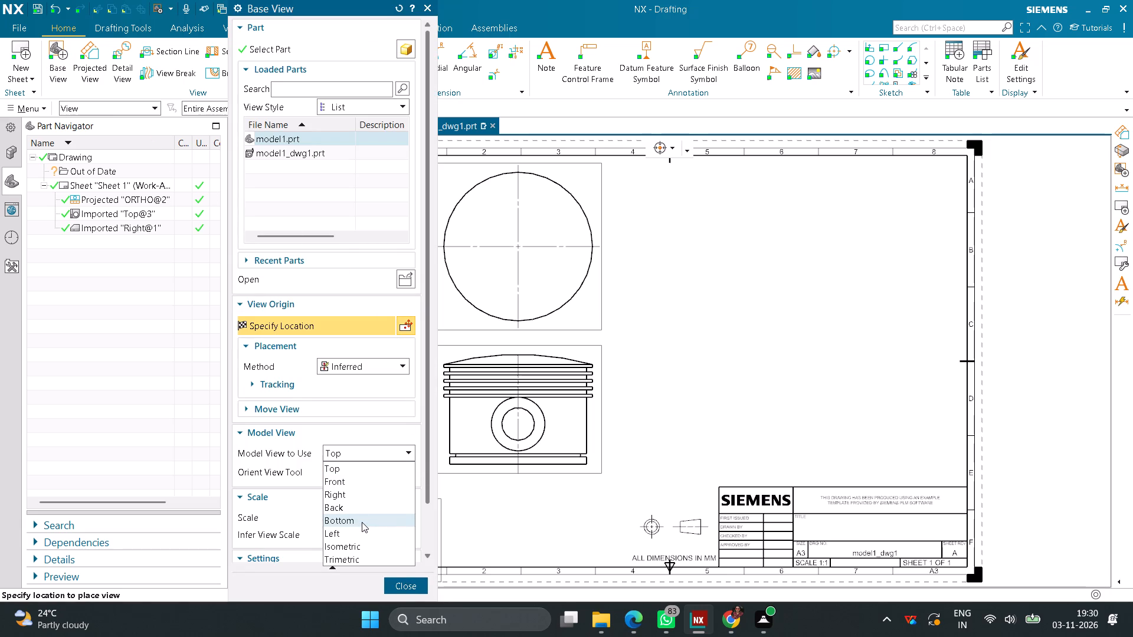
{"action": "left_click", "coordinate": [350, 550]}
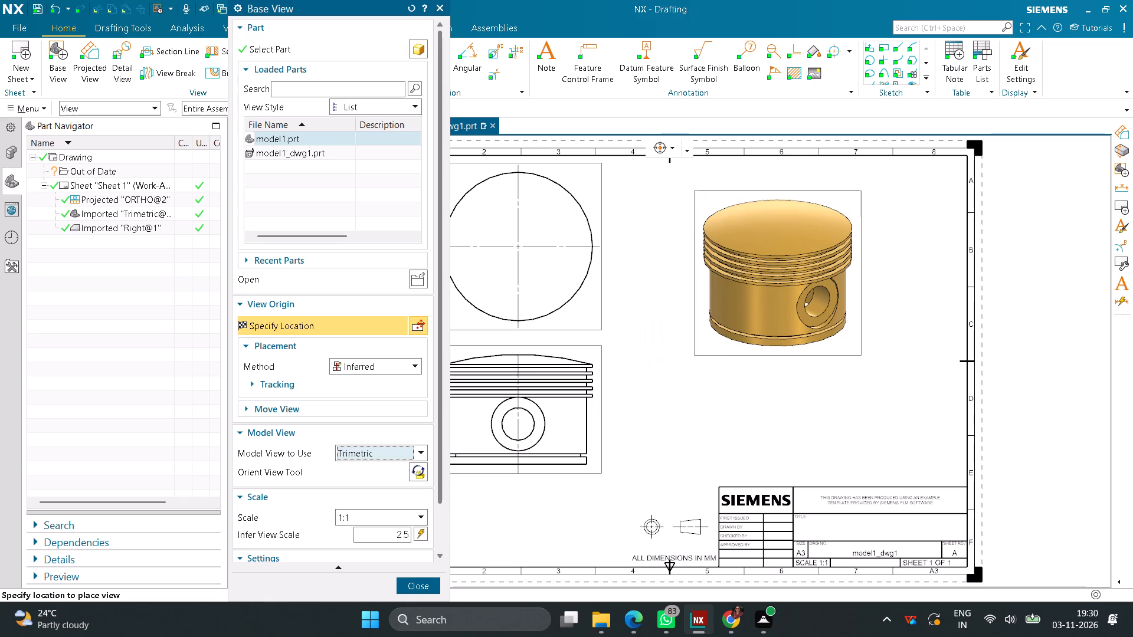
{"action": "left_click", "coordinate": [799, 243]}
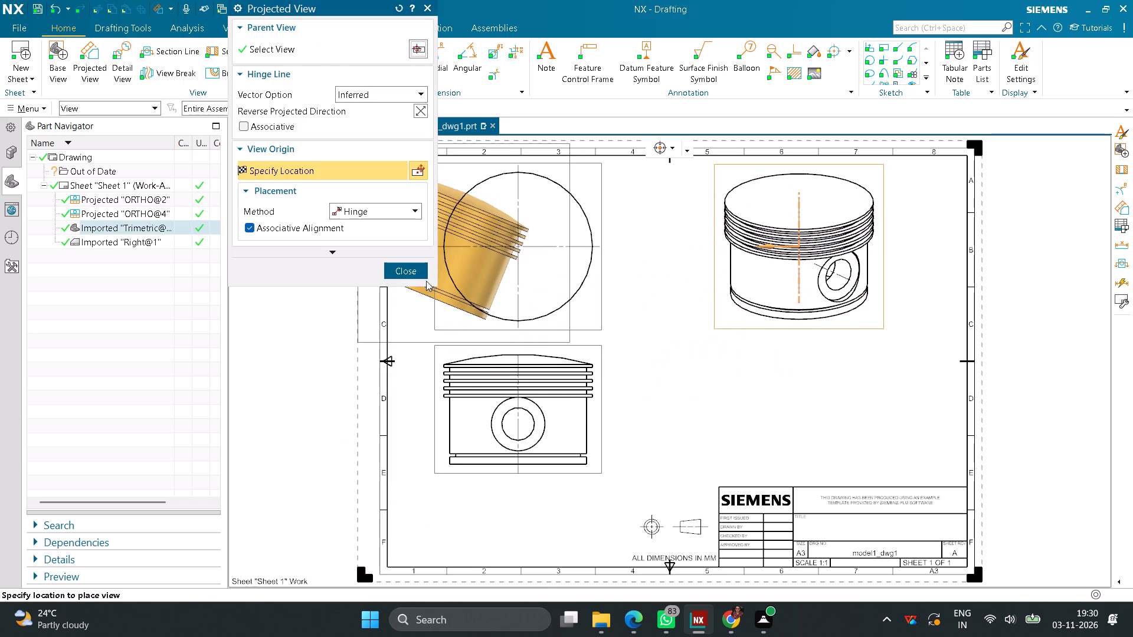
{"action": "left_click", "coordinate": [414, 274]}
Set the Trimetric view's rendering style to Fully Shaded.
{"action": "right_click", "coordinate": [716, 322]}
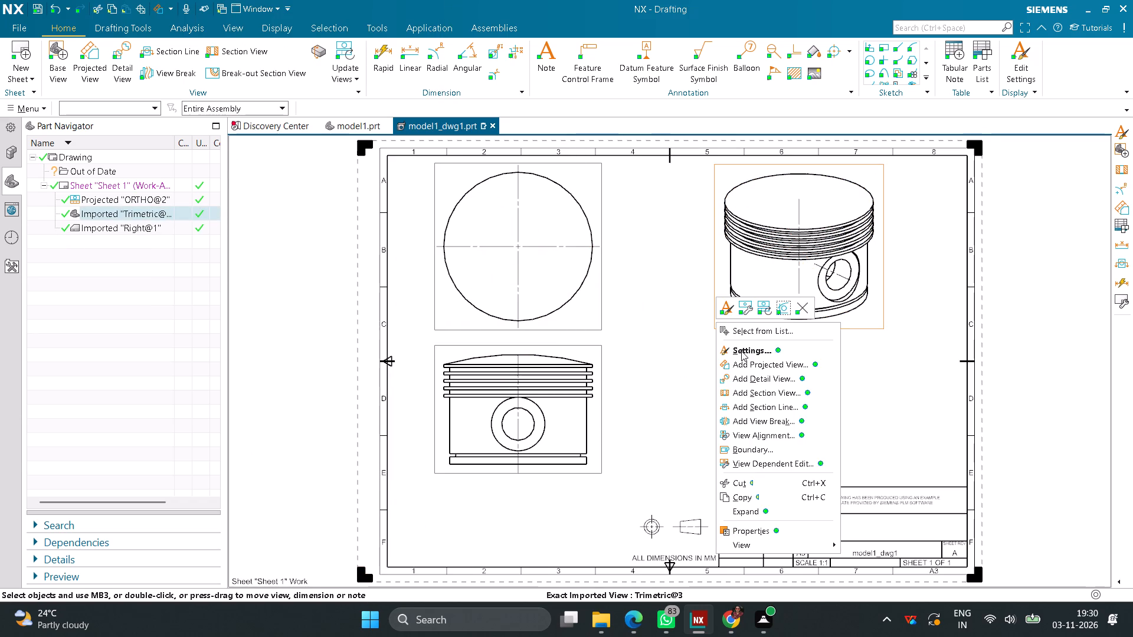
{"action": "left_click", "coordinate": [742, 351]}
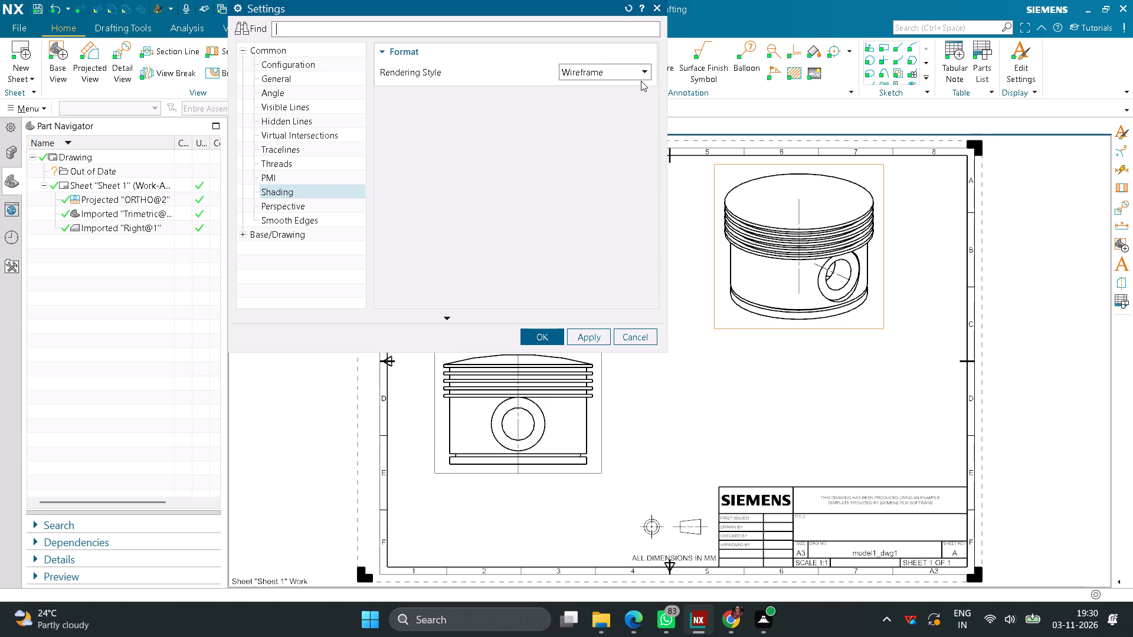
{"action": "left_click", "coordinate": [641, 72]}
{"action": "left_click", "coordinate": [609, 91]}
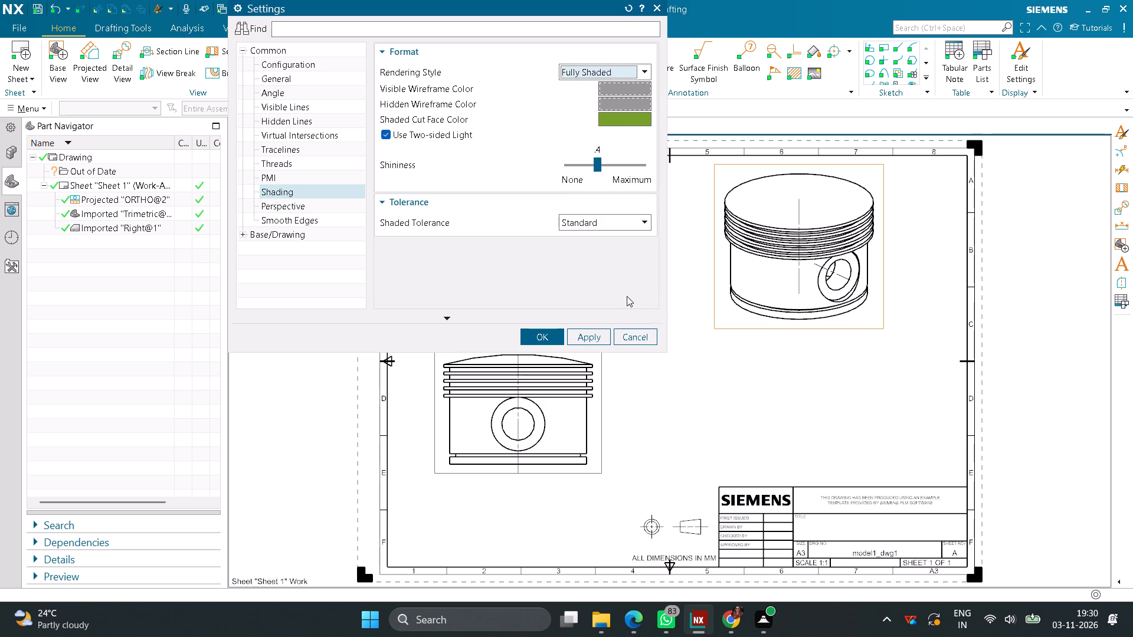
{"action": "left_click", "coordinate": [596, 340]}
{"action": "left_click", "coordinate": [543, 337]}
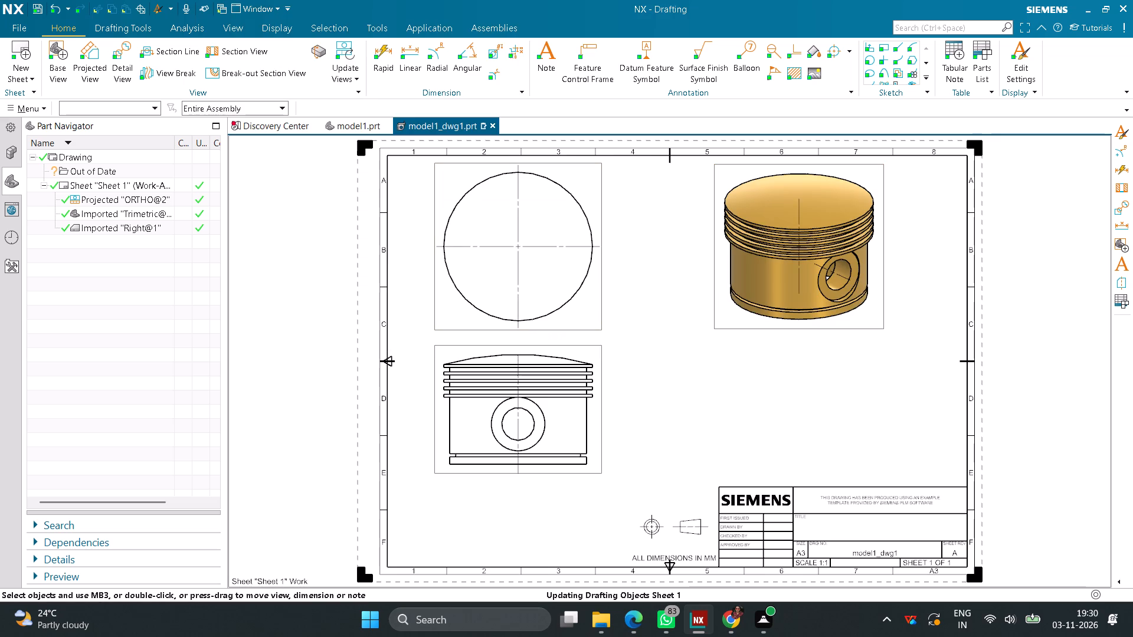
Set the hidden lines of the projected top view to a dashed line style.
{"action": "right_click", "coordinate": [606, 302]}
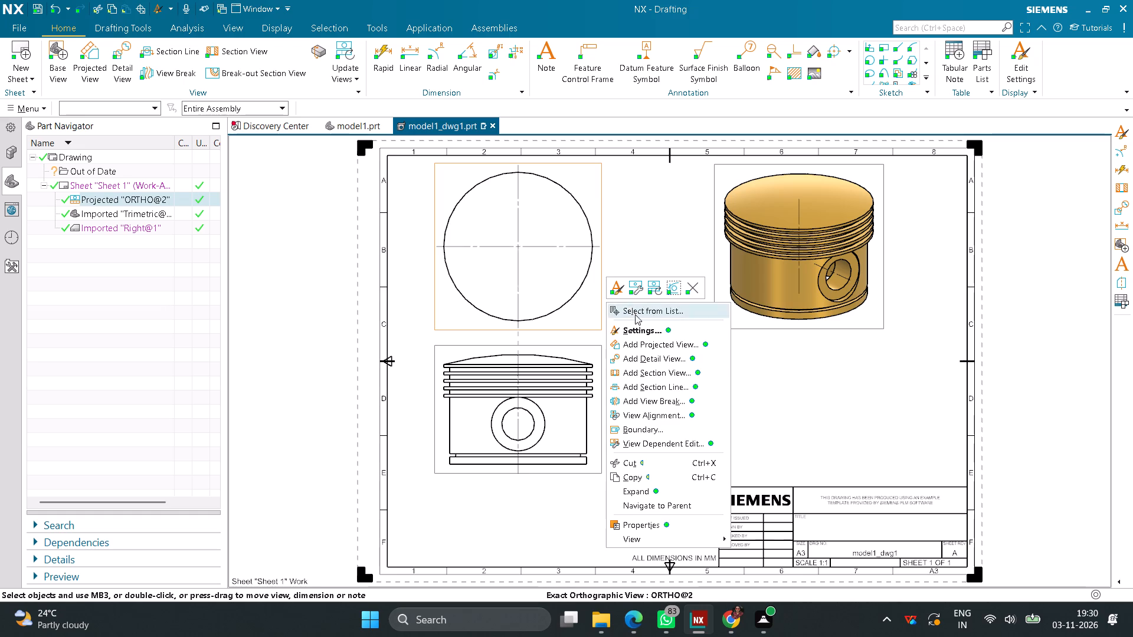
{"action": "left_click", "coordinate": [637, 324]}
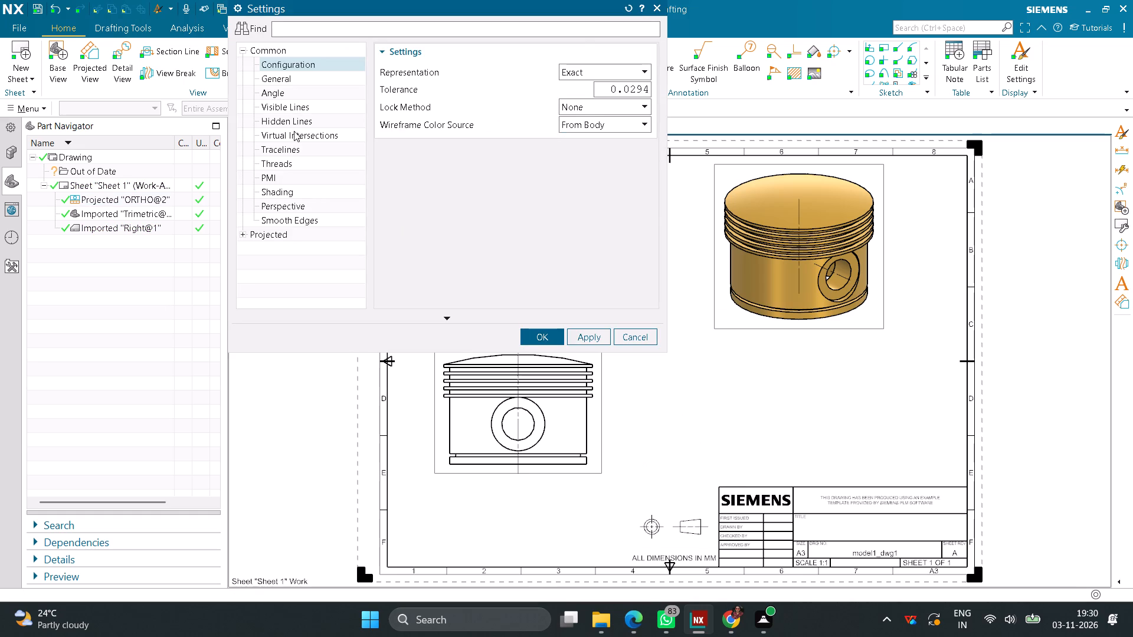
{"action": "left_click", "coordinate": [291, 124]}
{"action": "left_click", "coordinate": [564, 86]}
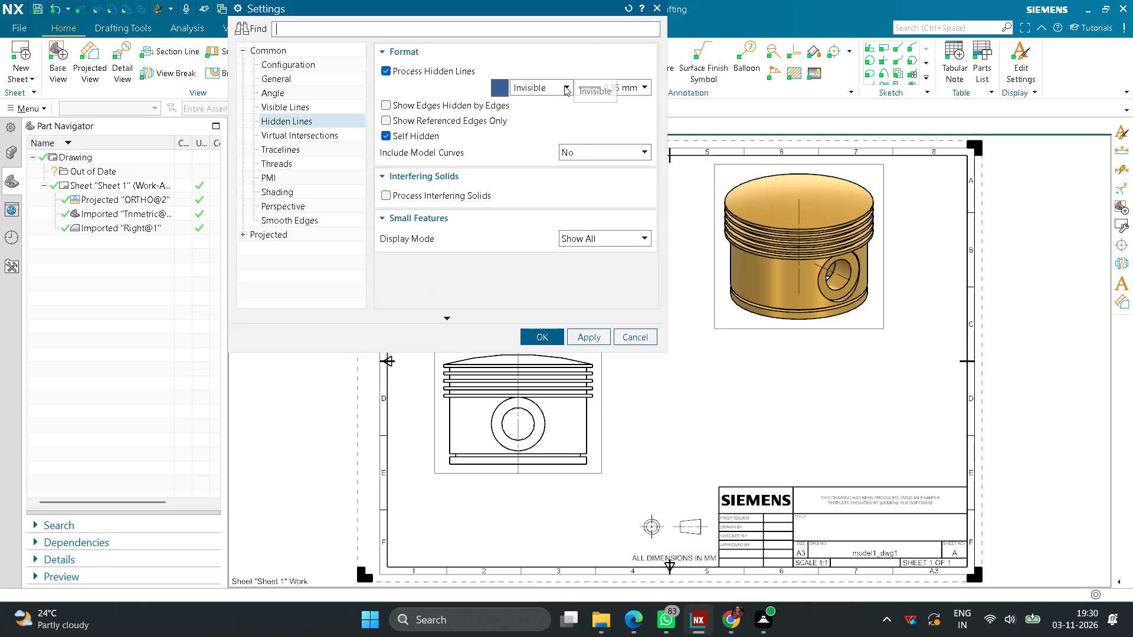
{"action": "left_click", "coordinate": [546, 127]}
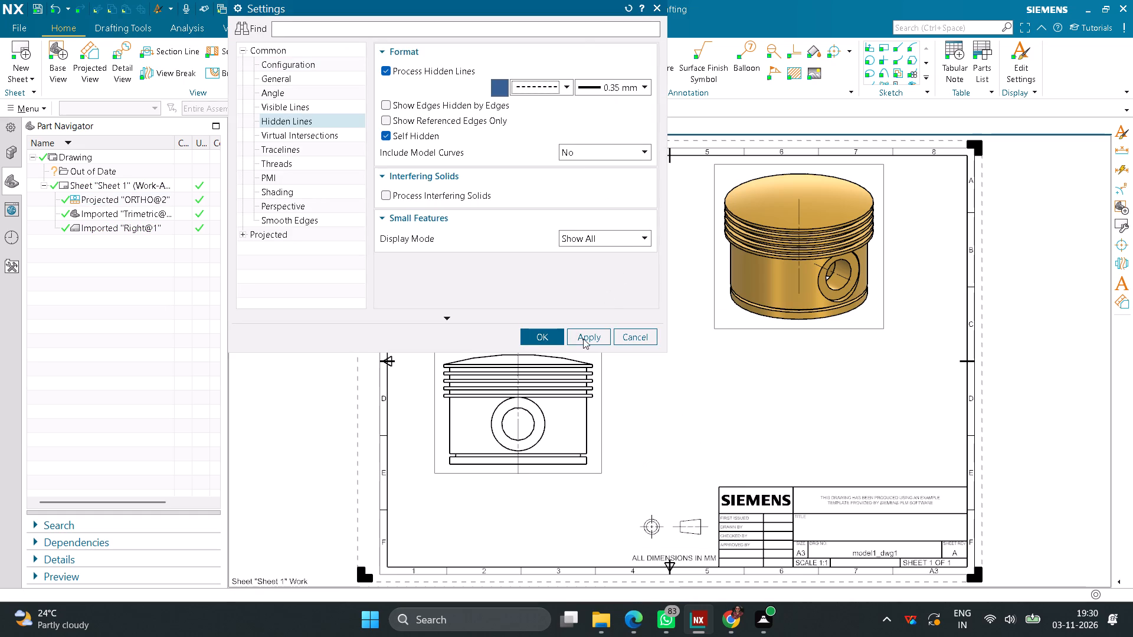
{"action": "left_click", "coordinate": [583, 339]}
{"action": "middle_click_drag", "start_coordinate": [698, 400], "coordinate": [960, 469]}
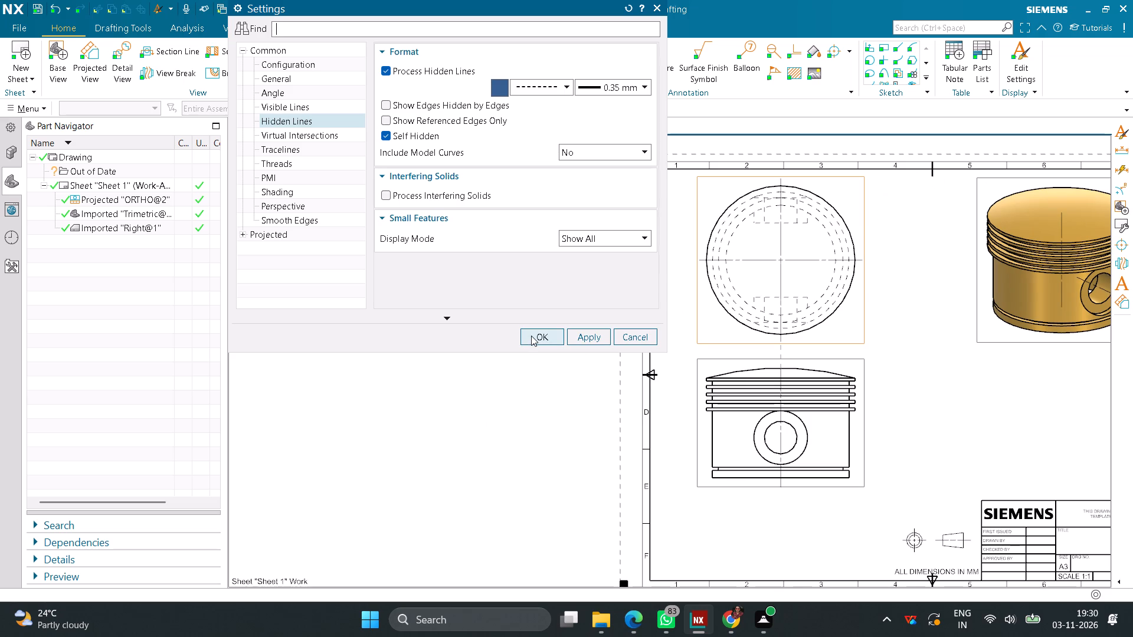
{"action": "left_click", "coordinate": [531, 336]}
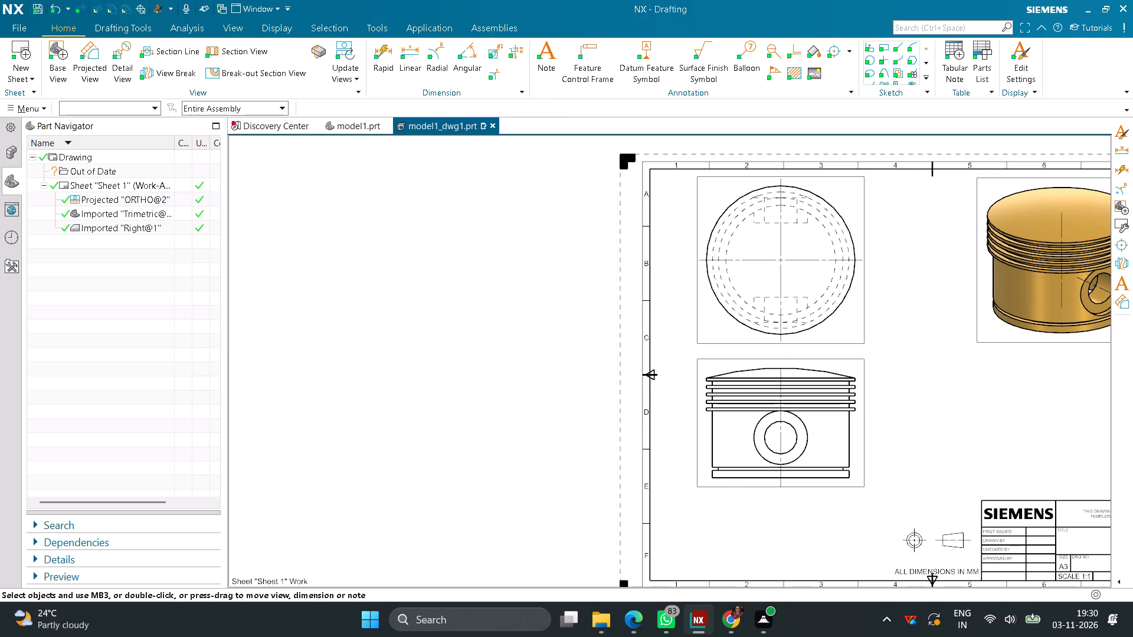
Move the Right view slightly down the sheet to widen its gap from the projected top view.
{"action": "scroll", "coordinate": [535, 335], "scroll_direction": "down", "scroll_amount": 2}
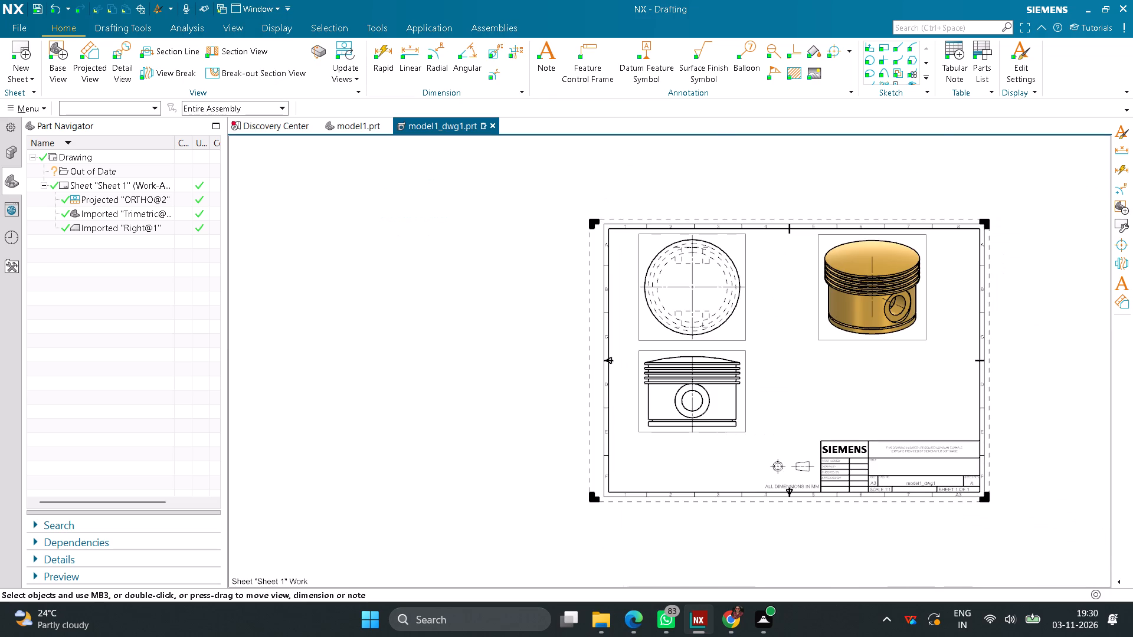
{"action": "left_click_drag", "start_coordinate": [659, 435], "coordinate": [659, 444]}
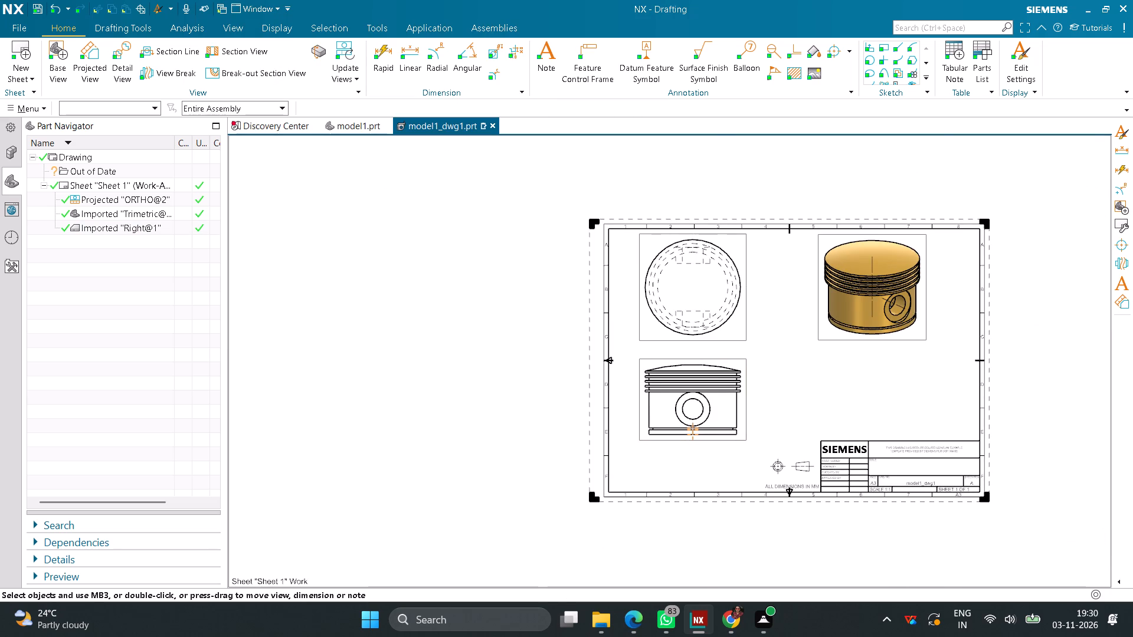
{"action": "left_click_drag", "start_coordinate": [659, 444], "coordinate": [659, 447]}
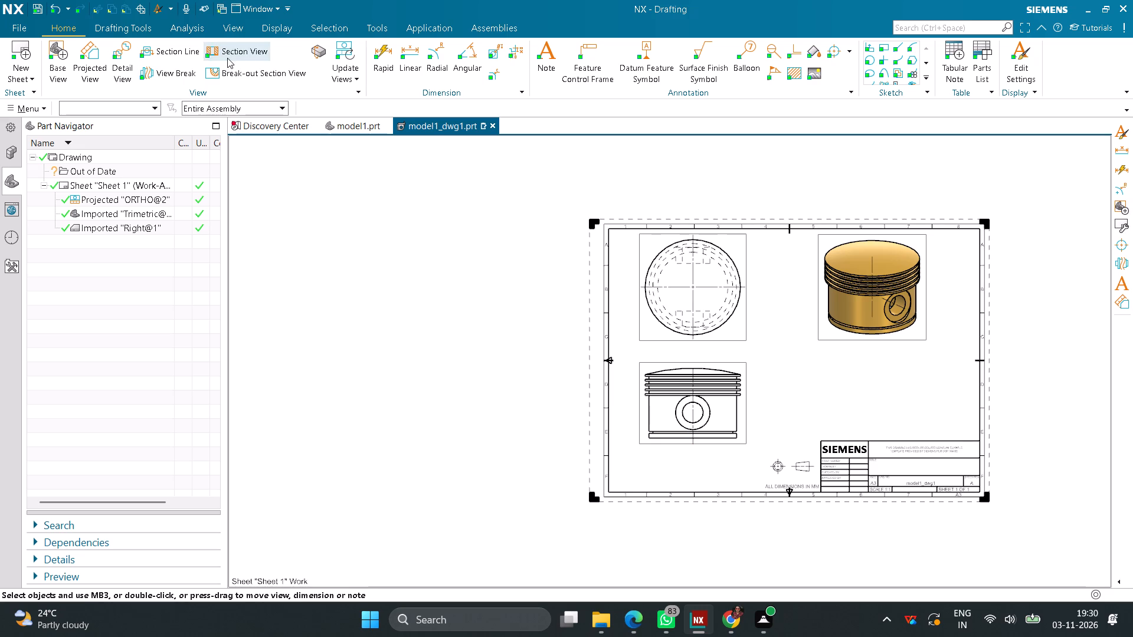
Create a section view of the Right view with a defined Y-axis hinge line through the pin-hole centre, placed to its right.
{"action": "left_click", "coordinate": [227, 58]}
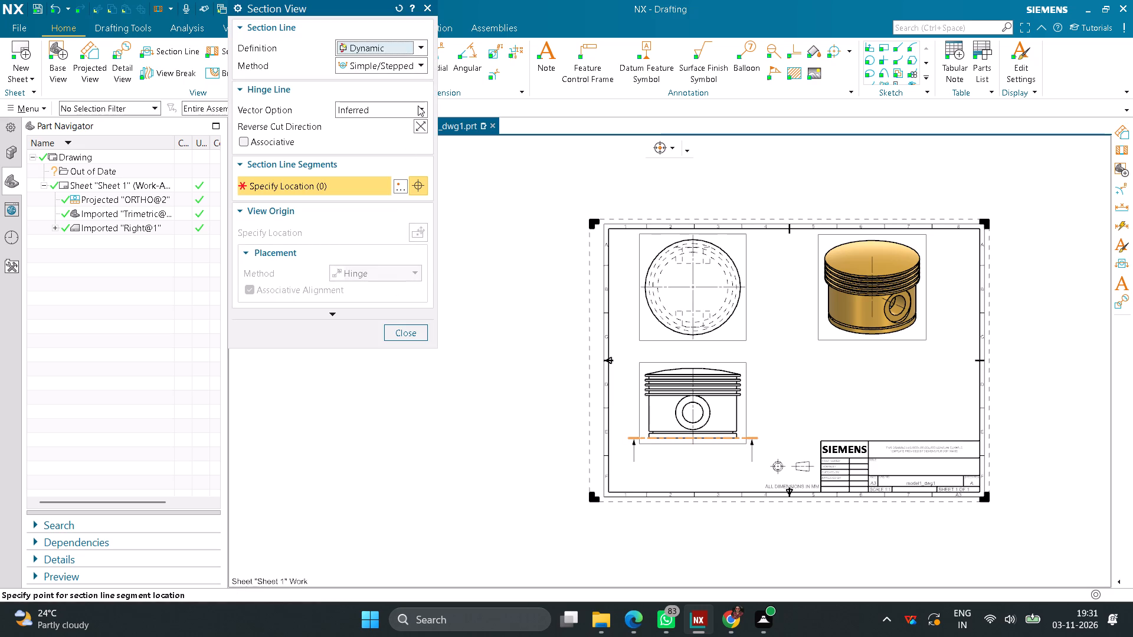
{"action": "left_click", "coordinate": [418, 106]}
{"action": "left_click", "coordinate": [387, 147]}
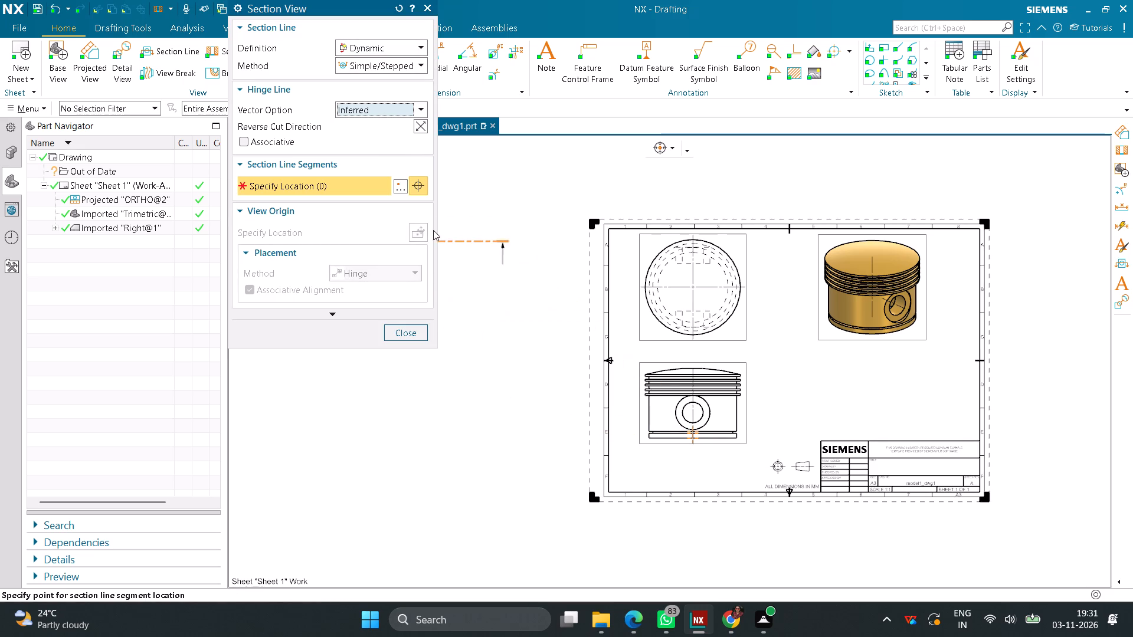
{"action": "left_click", "coordinate": [418, 111]}
{"action": "left_click", "coordinate": [375, 135]}
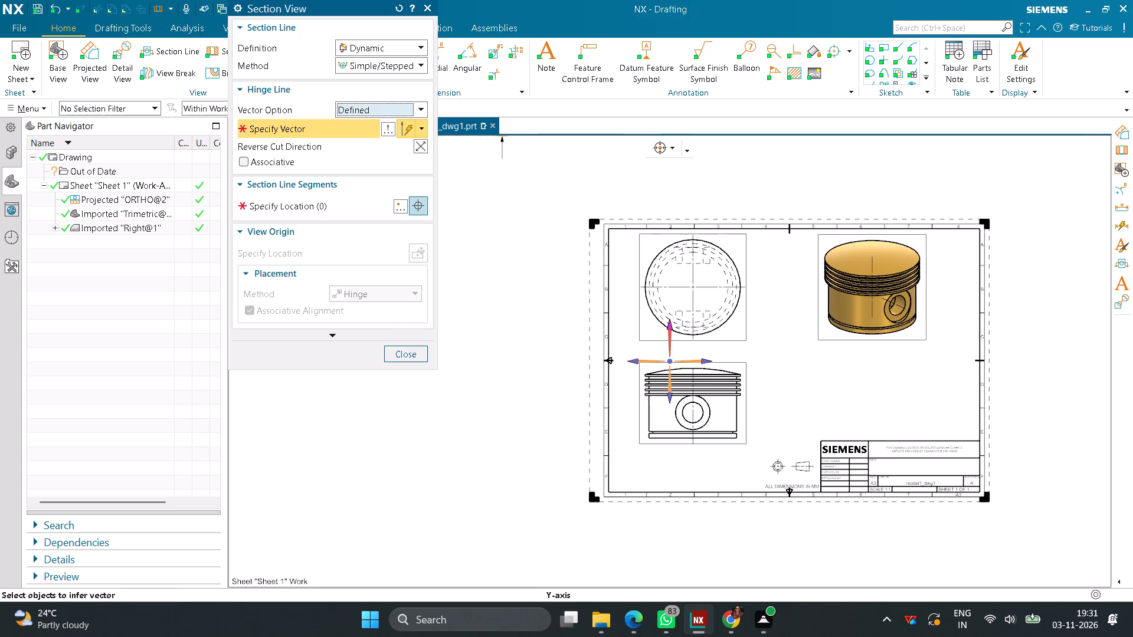
{"action": "left_click", "coordinate": [663, 346]}
{"action": "scroll", "coordinate": [702, 439], "scroll_direction": "up", "scroll_amount": 5}
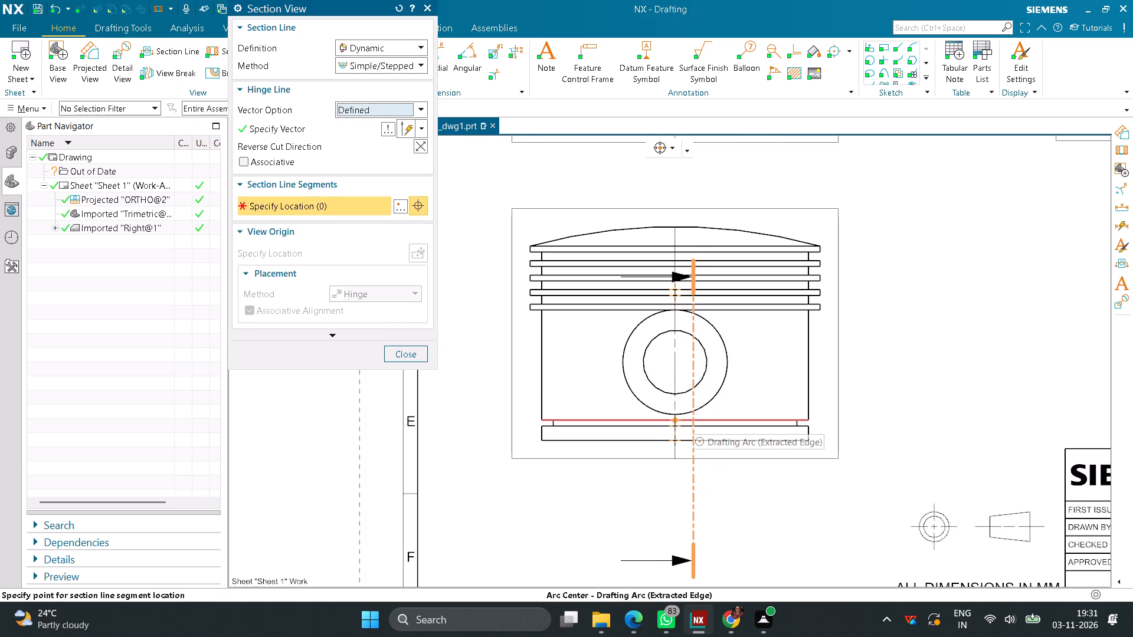
{"action": "left_click", "coordinate": [676, 363]}
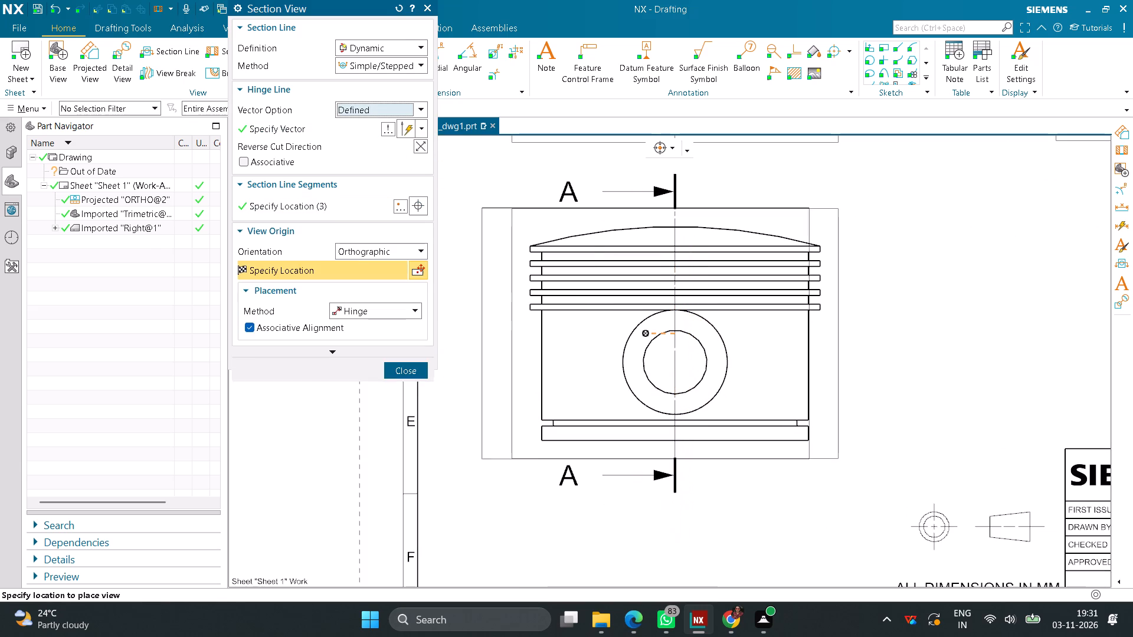
{"action": "scroll", "coordinate": [911, 345], "scroll_direction": "down", "scroll_amount": 4}
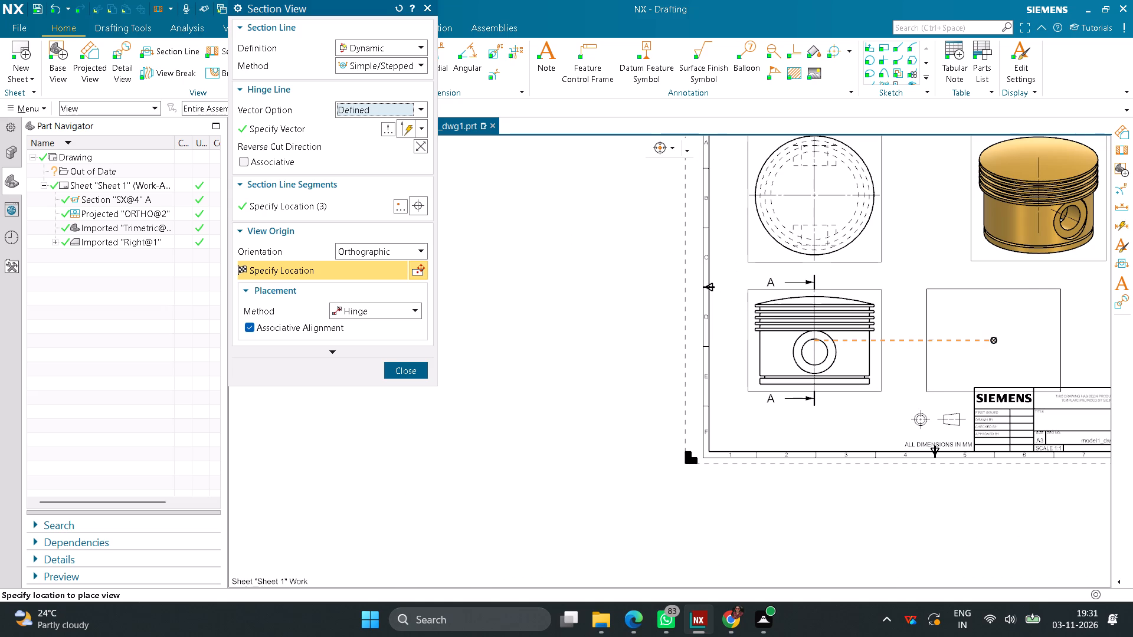
{"action": "left_click", "coordinate": [1000, 330]}
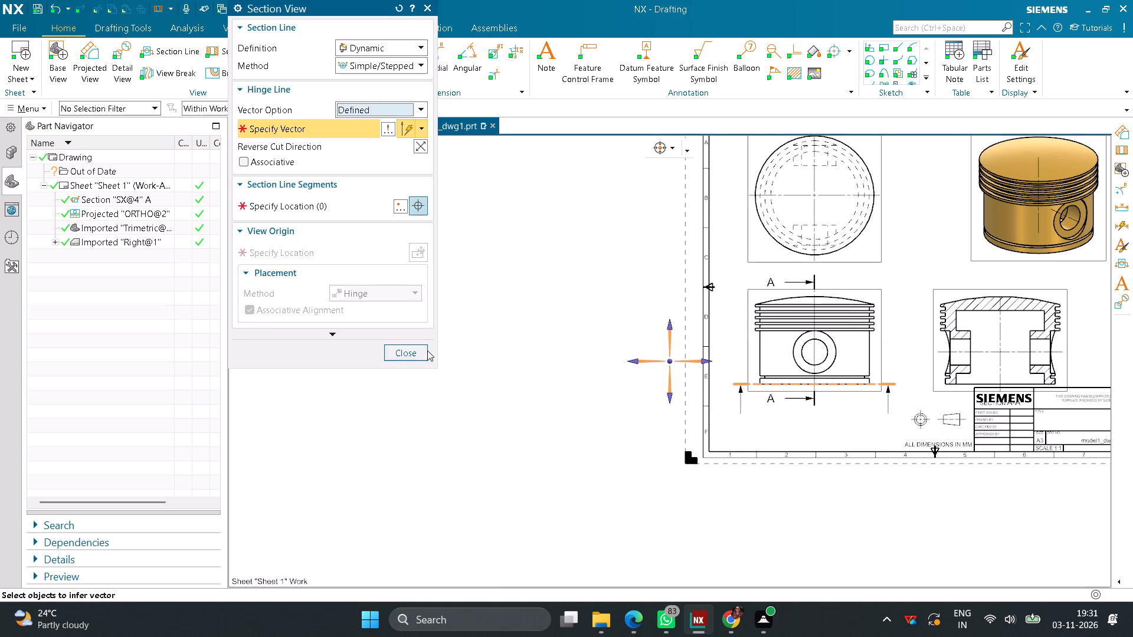
{"action": "left_click", "coordinate": [410, 356]}
Reposition the Right view and Section A-A, shifting the section view farther right below the Trimetric view.
{"action": "middle_click_drag", "start_coordinate": [797, 420], "coordinate": [571, 434]}
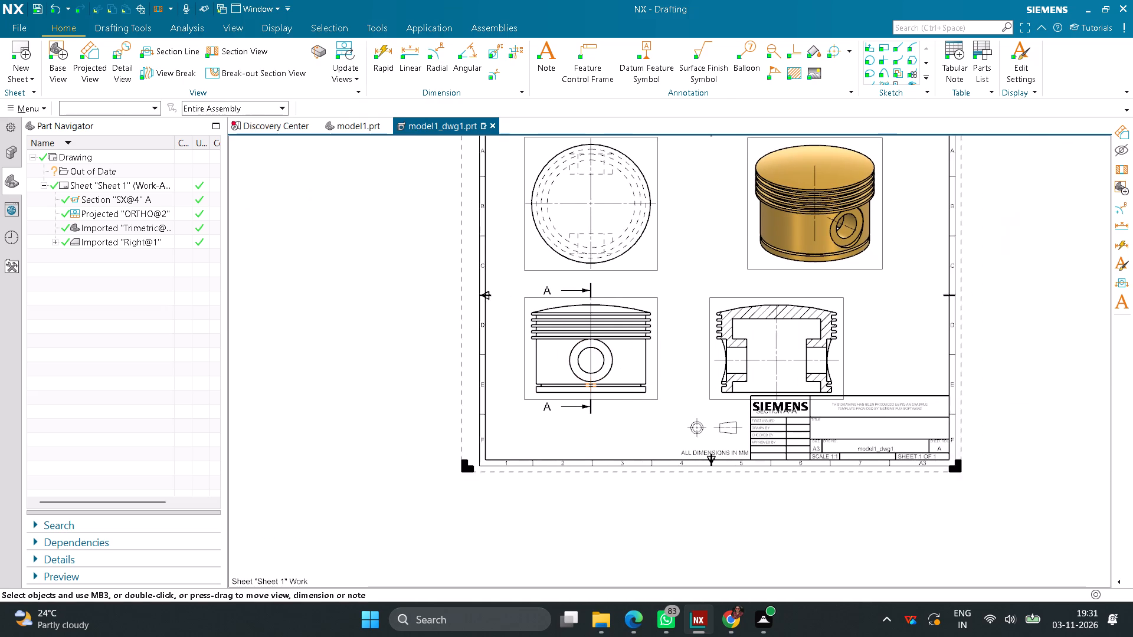
{"action": "middle_click_drag", "start_coordinate": [571, 434], "coordinate": [566, 434]}
{"action": "scroll", "coordinate": [655, 400], "scroll_direction": "up", "scroll_amount": 2}
{"action": "left_click_drag", "start_coordinate": [600, 235], "coordinate": [602, 224]}
{"action": "left_click_drag", "start_coordinate": [941, 300], "coordinate": [1011, 283]}
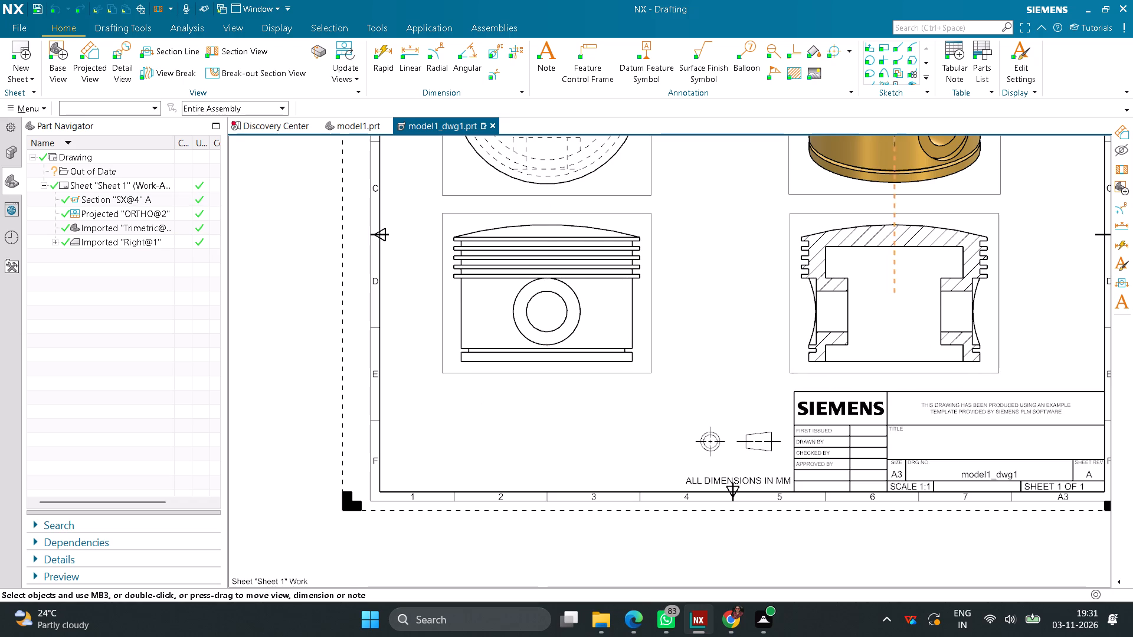
{"action": "left_click_drag", "start_coordinate": [1011, 283], "coordinate": [1013, 291]}
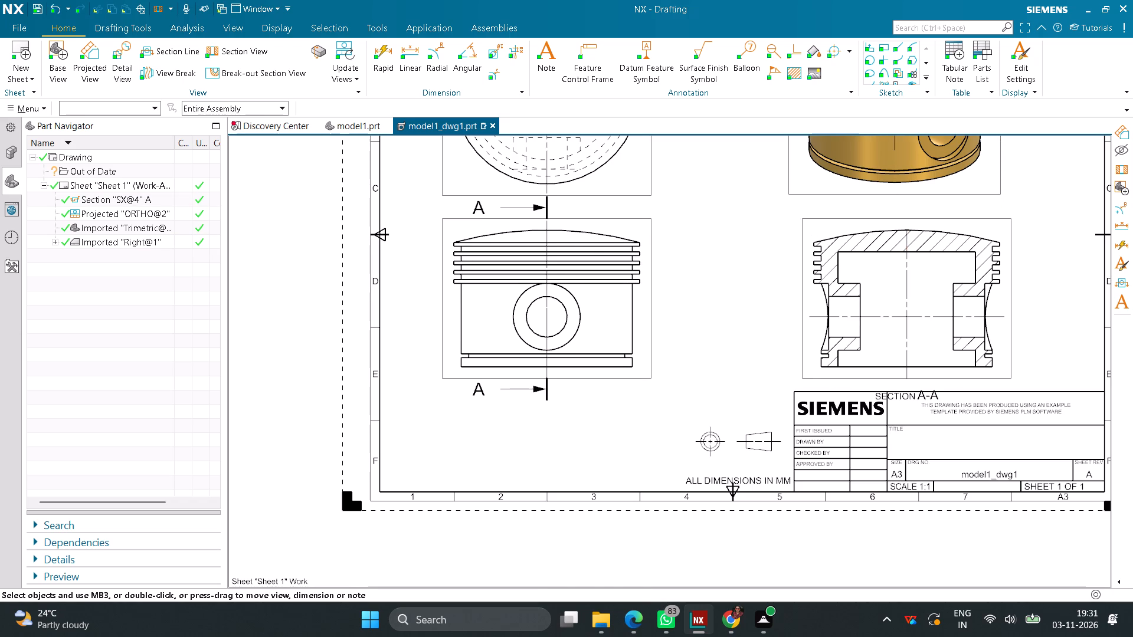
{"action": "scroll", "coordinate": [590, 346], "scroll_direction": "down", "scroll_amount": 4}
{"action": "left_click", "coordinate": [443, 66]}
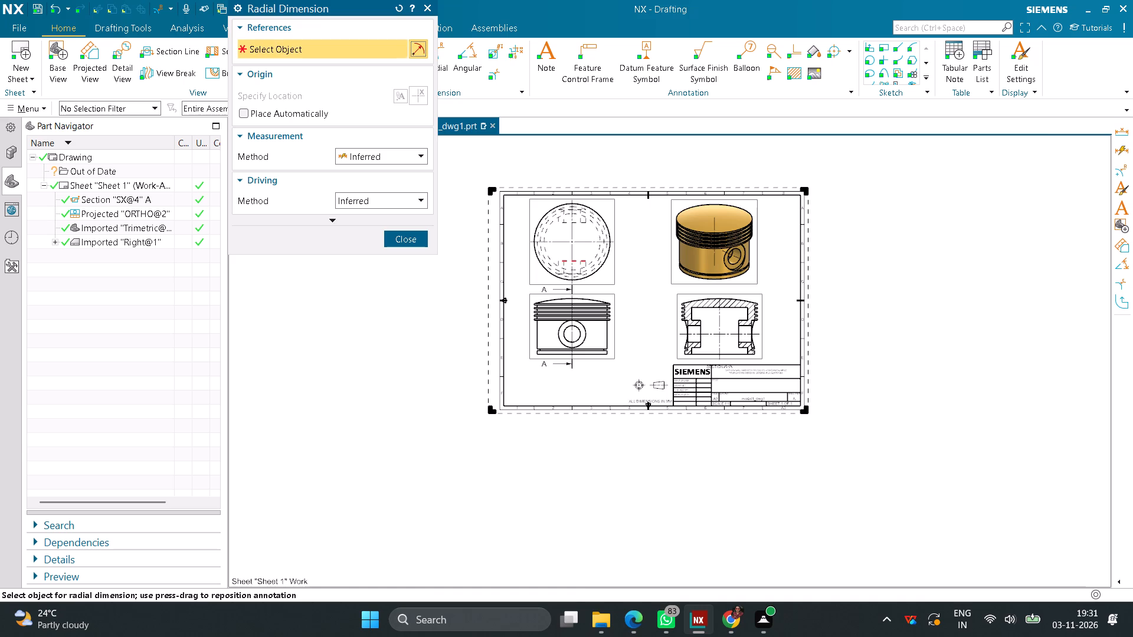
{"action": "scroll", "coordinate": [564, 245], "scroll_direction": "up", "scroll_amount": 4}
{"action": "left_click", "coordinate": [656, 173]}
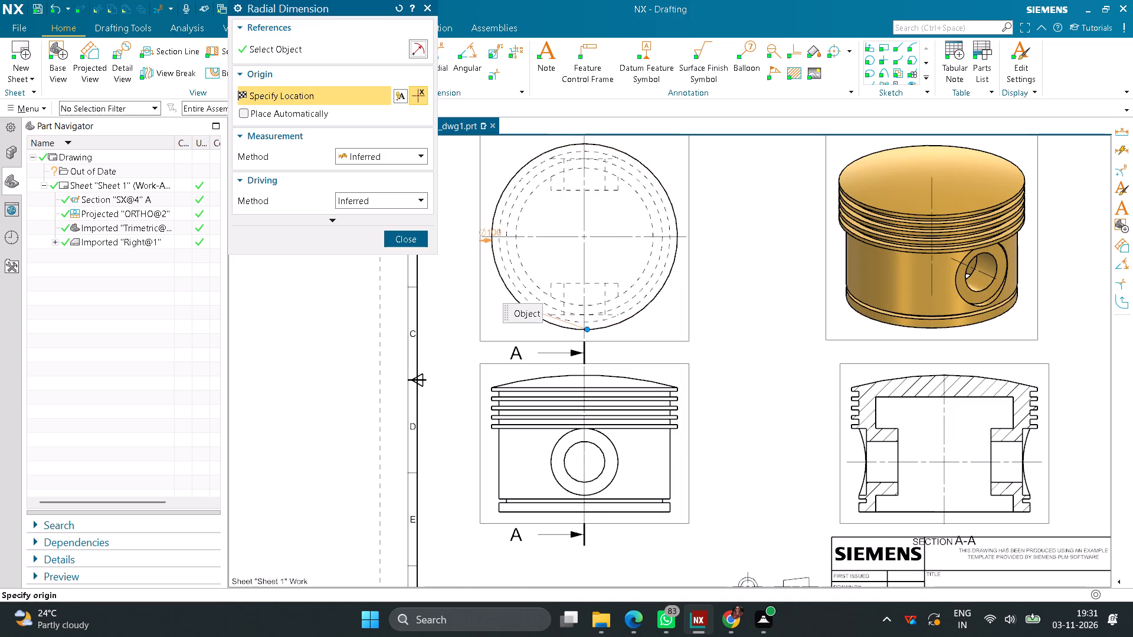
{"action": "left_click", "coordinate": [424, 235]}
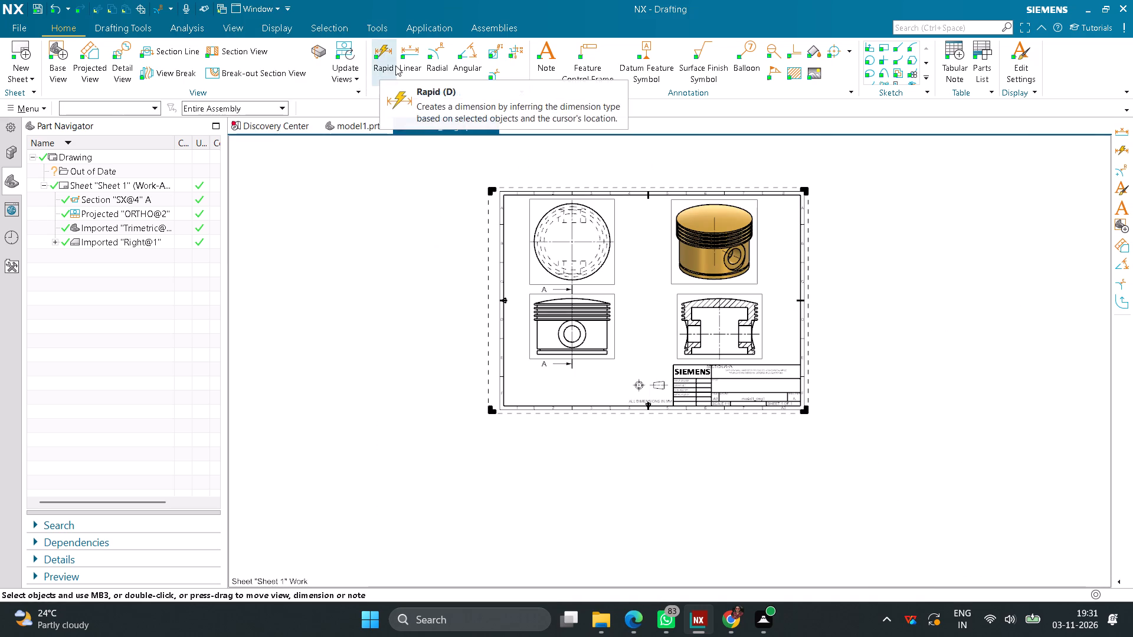
Add a Diametral rapid dimension to the outer circle of the projected top view, placed at its upper right.
{"action": "left_click", "coordinate": [391, 65]}
{"action": "left_click", "coordinate": [423, 175]}
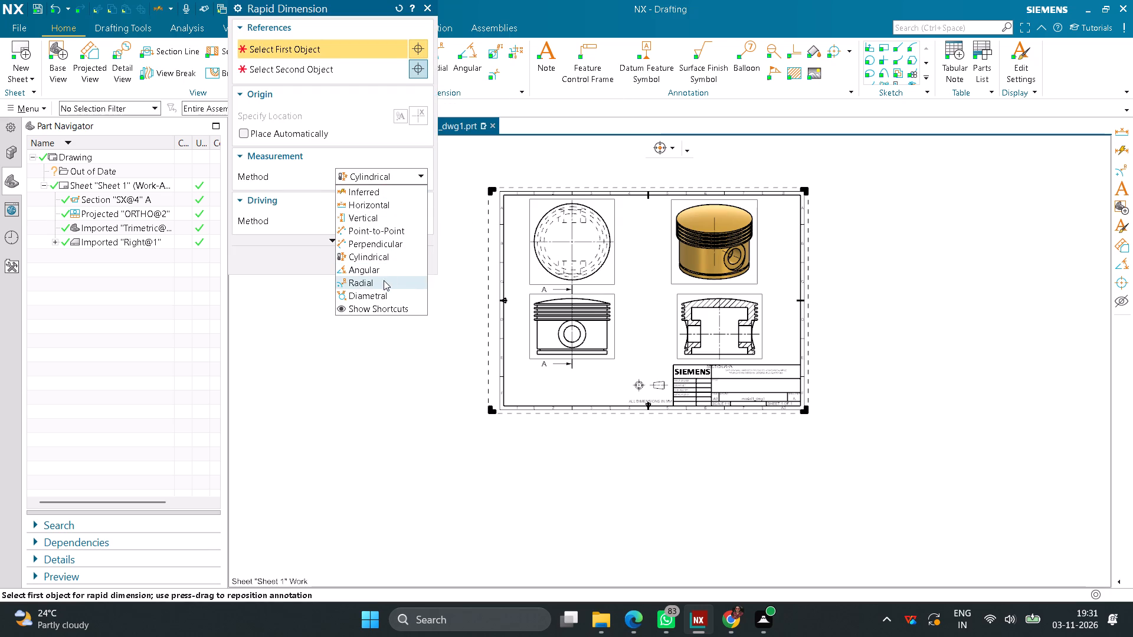
{"action": "left_click", "coordinate": [381, 297]}
{"action": "scroll", "coordinate": [590, 207], "scroll_direction": "up", "scroll_amount": 3}
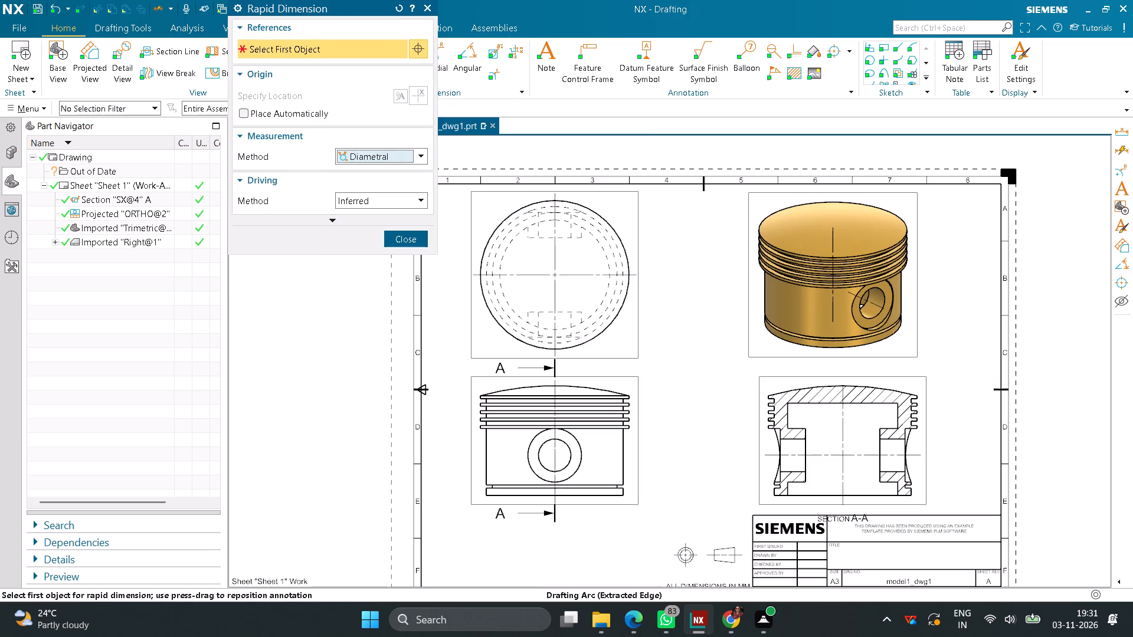
{"action": "left_click", "coordinate": [595, 214]}
{"action": "left_click", "coordinate": [626, 215]}
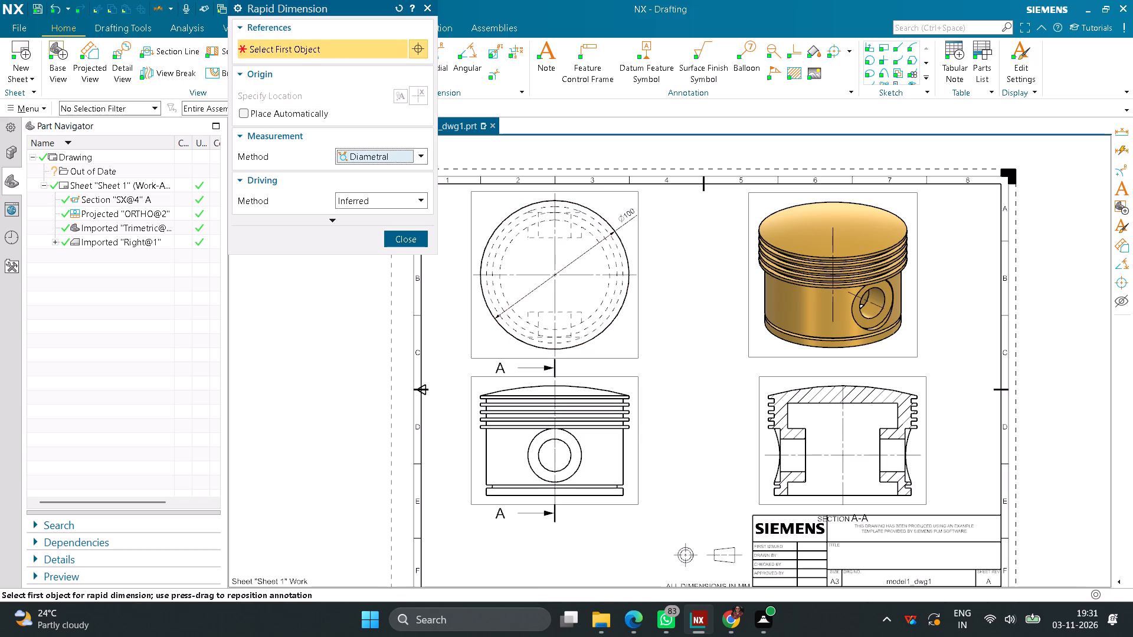
{"action": "left_click", "coordinate": [418, 245]}
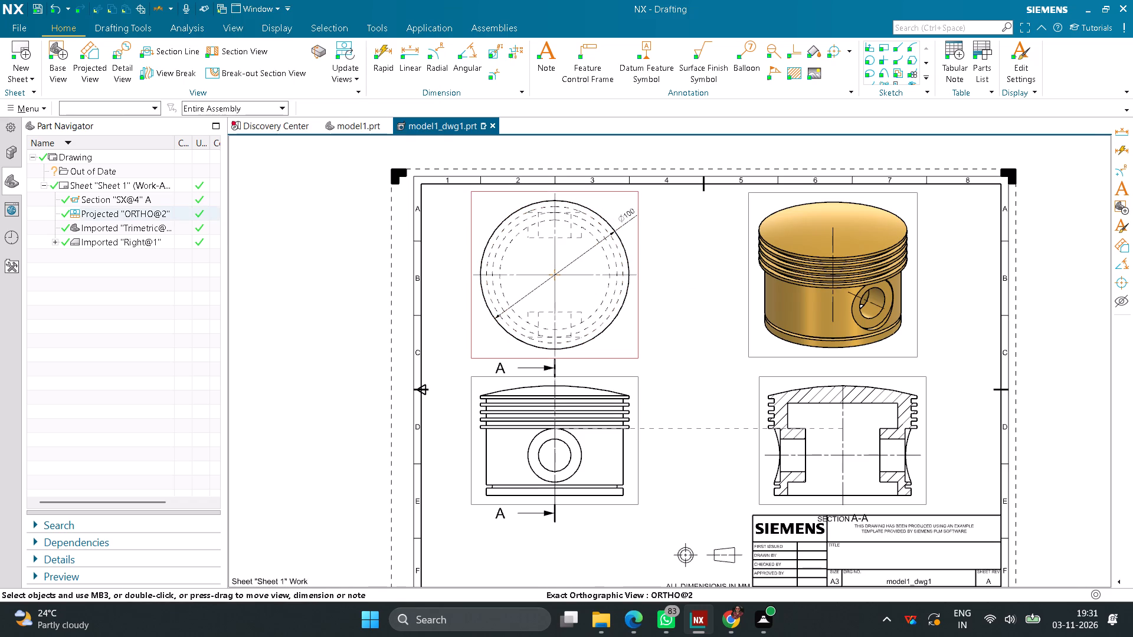
Add a linear dimension for the ring groove depth at the Right view's upper right, placed above the crown edge.
{"action": "scroll", "coordinate": [608, 423], "scroll_direction": "up", "scroll_amount": 2}
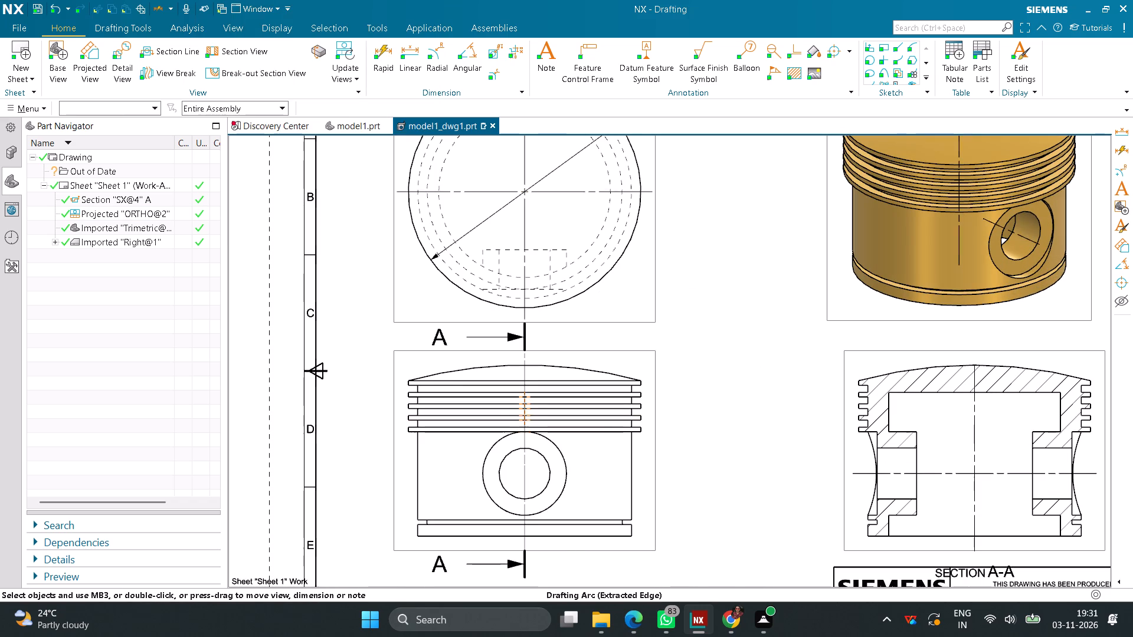
{"action": "left_click", "coordinate": [404, 64]}
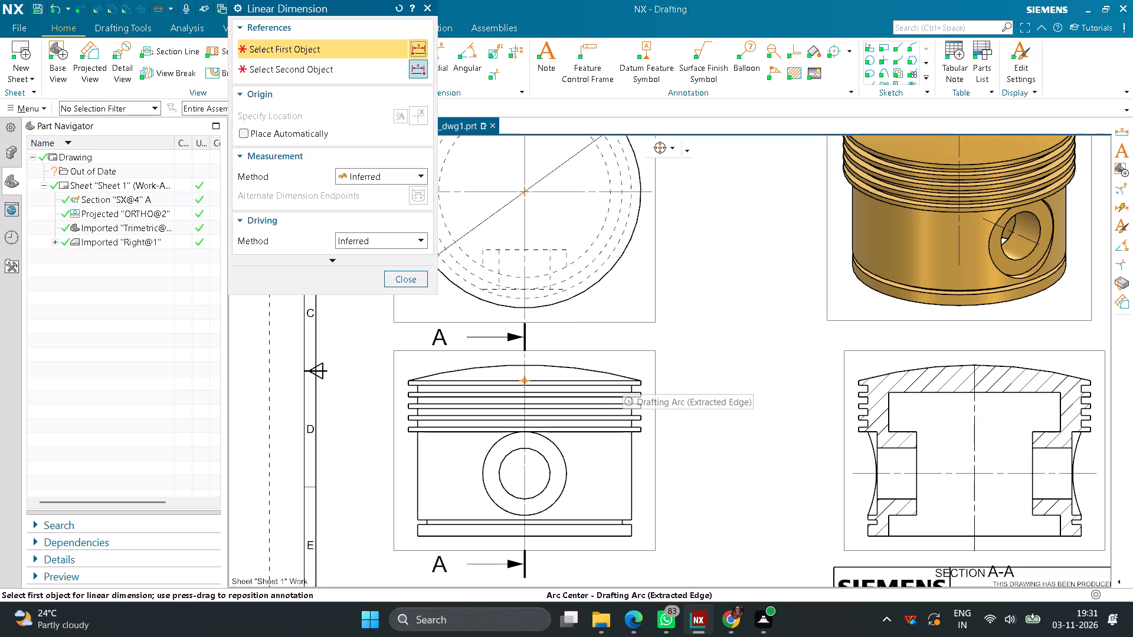
{"action": "scroll", "coordinate": [615, 370], "scroll_direction": "up", "scroll_amount": 6}
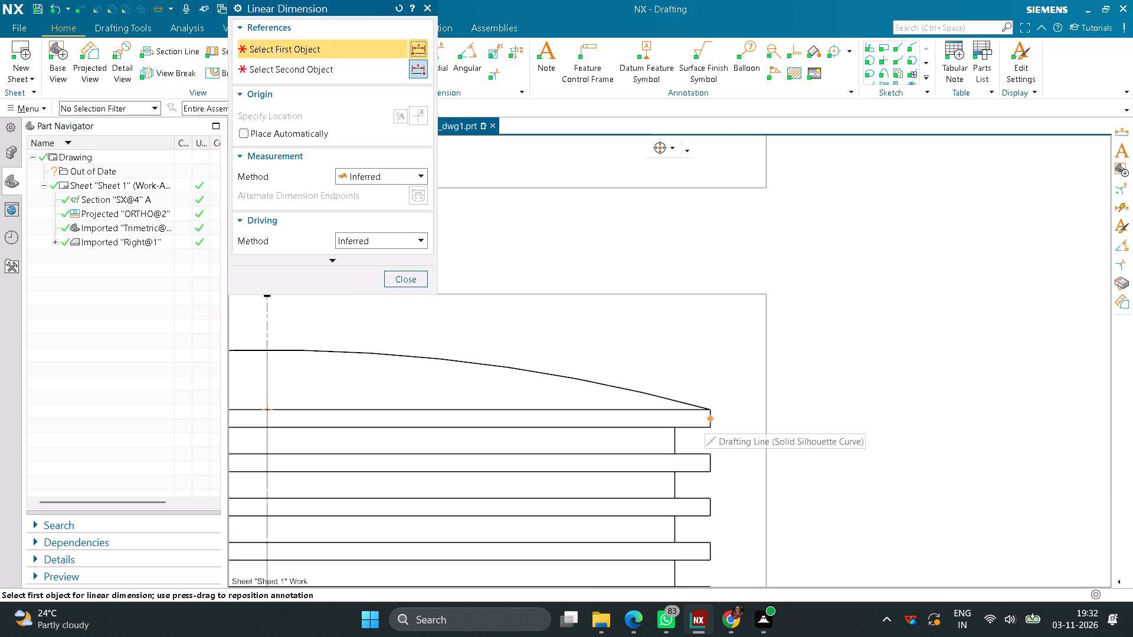
{"action": "left_click", "coordinate": [709, 417]}
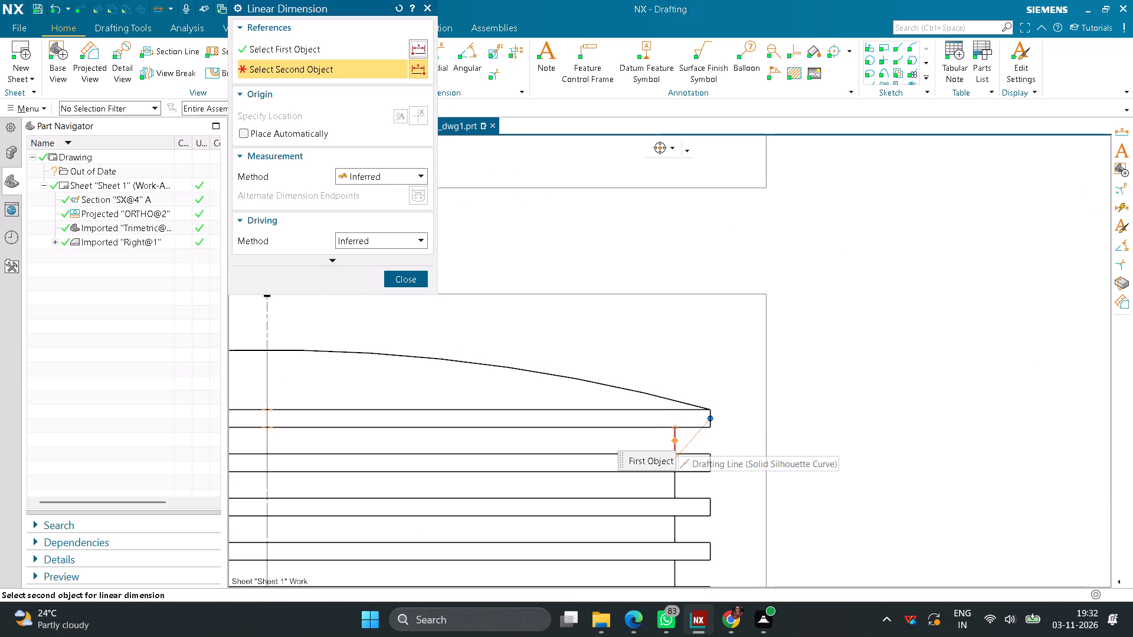
{"action": "left_click", "coordinate": [678, 441]}
{"action": "left_click", "coordinate": [682, 315]}
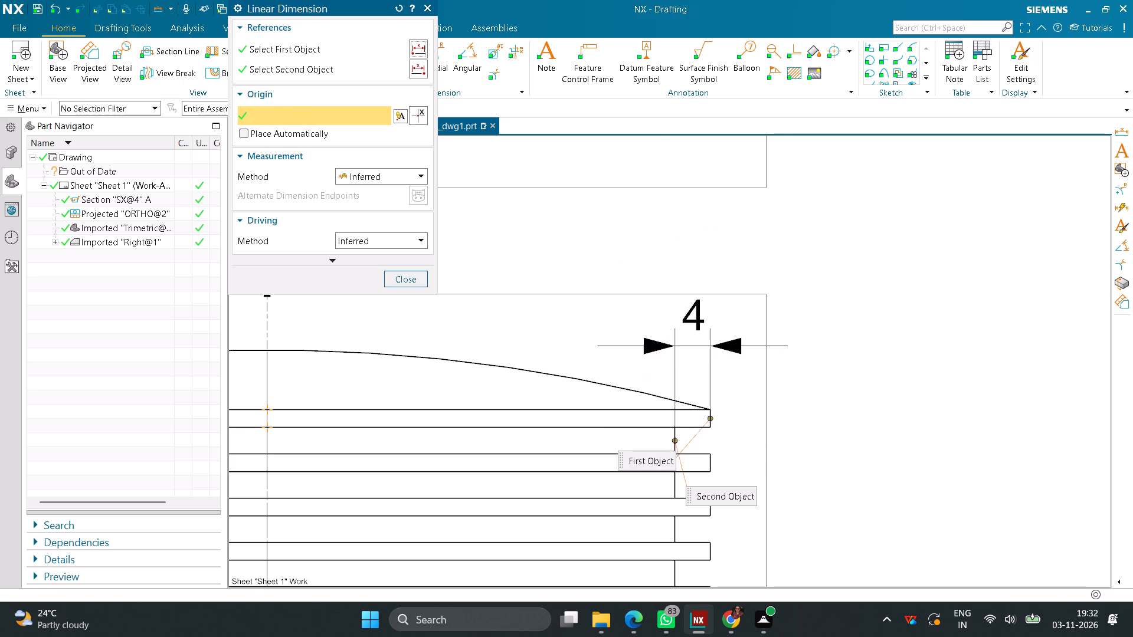
{"action": "left_click", "coordinate": [409, 271]}
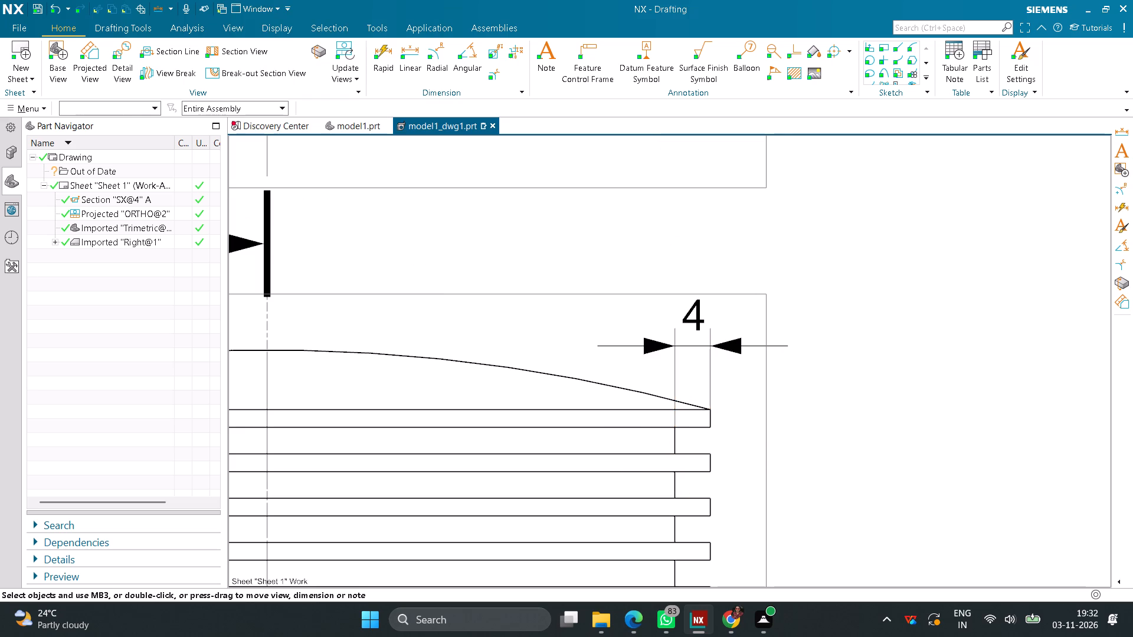
Add a radial dimension to the domed crown arc in the Right view, placed to the right of the piston.
{"action": "left_click", "coordinate": [428, 64]}
{"action": "left_click", "coordinate": [466, 360]}
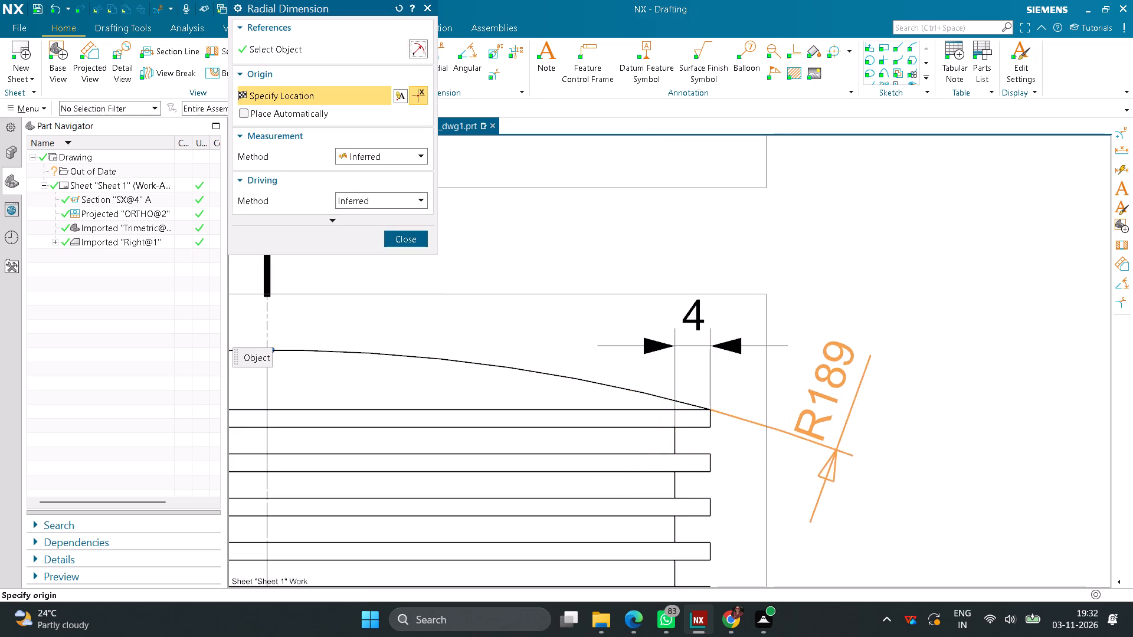
{"action": "left_click", "coordinate": [824, 363]}
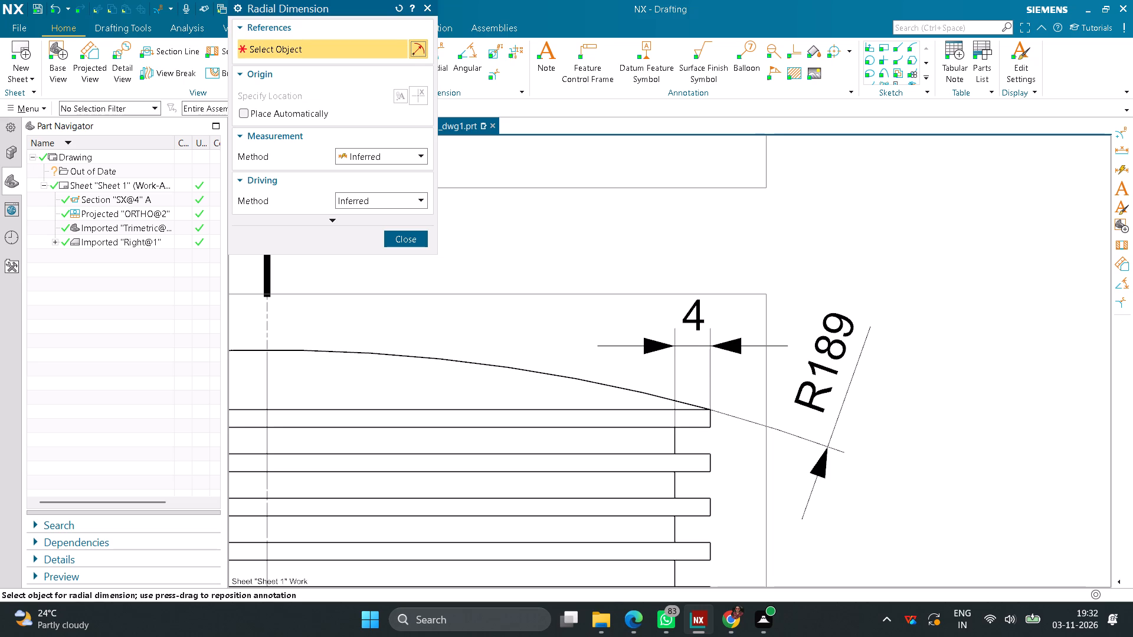
{"action": "scroll", "coordinate": [738, 428], "scroll_direction": "down", "scroll_amount": 8}
{"action": "left_click", "coordinate": [395, 242]}
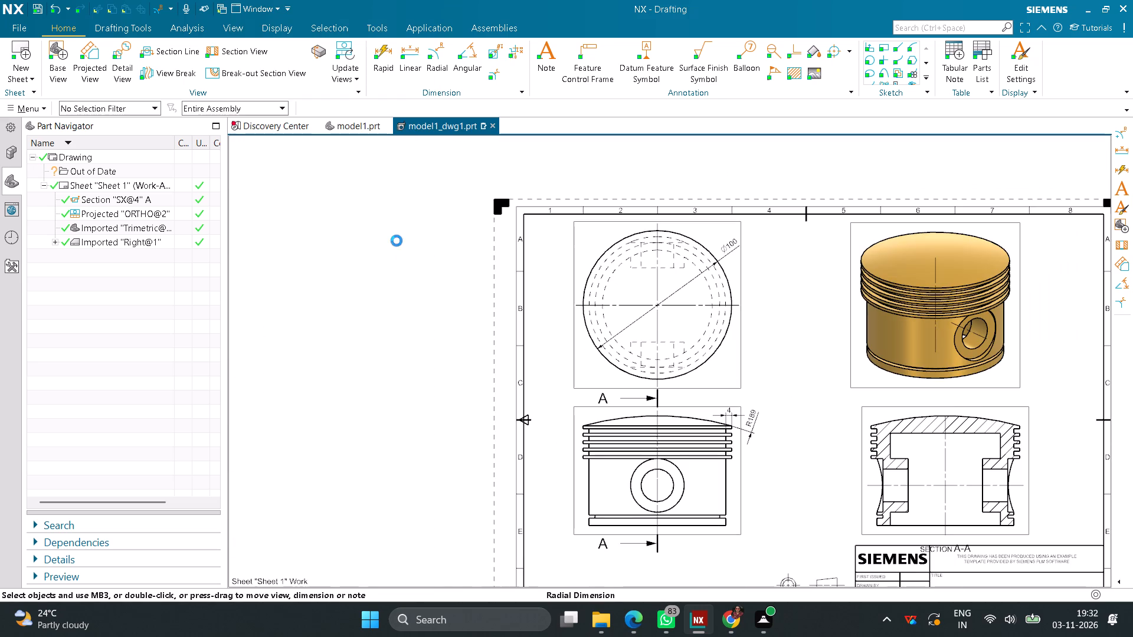
Add radial-tool diameter dimensions to the pin boss circle and pin hole in the Right view, placed left and upper right of them.
{"action": "scroll", "coordinate": [553, 449], "scroll_direction": "down", "scroll_amount": 2}
{"action": "middle_click_drag", "start_coordinate": [553, 458], "coordinate": [674, 260]}
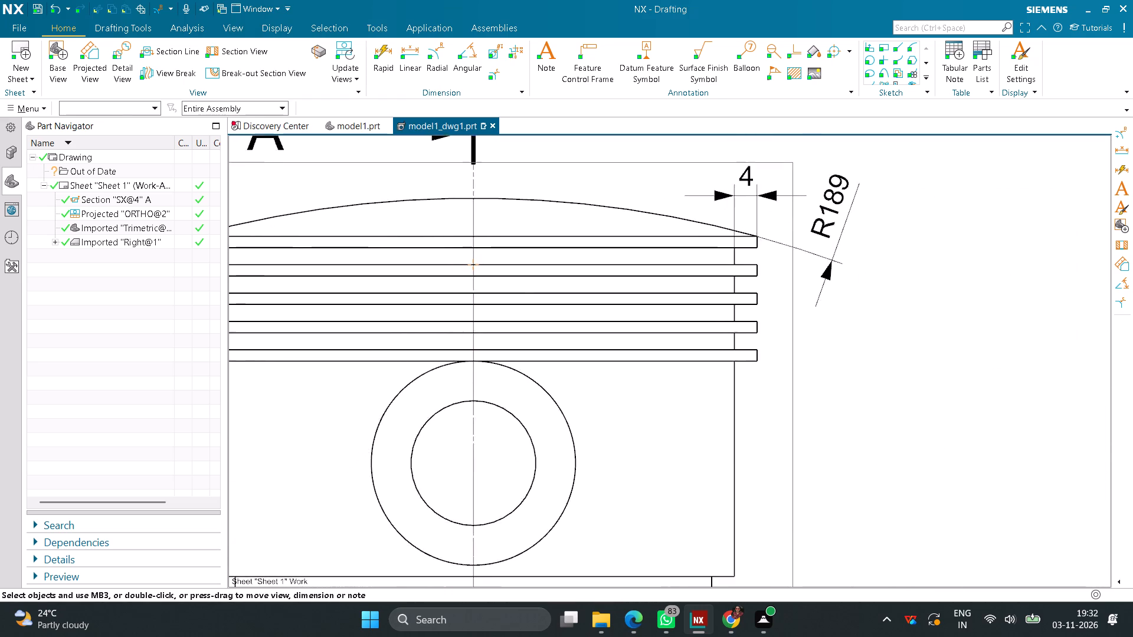
{"action": "middle_click_drag", "start_coordinate": [674, 260], "coordinate": [682, 245]}
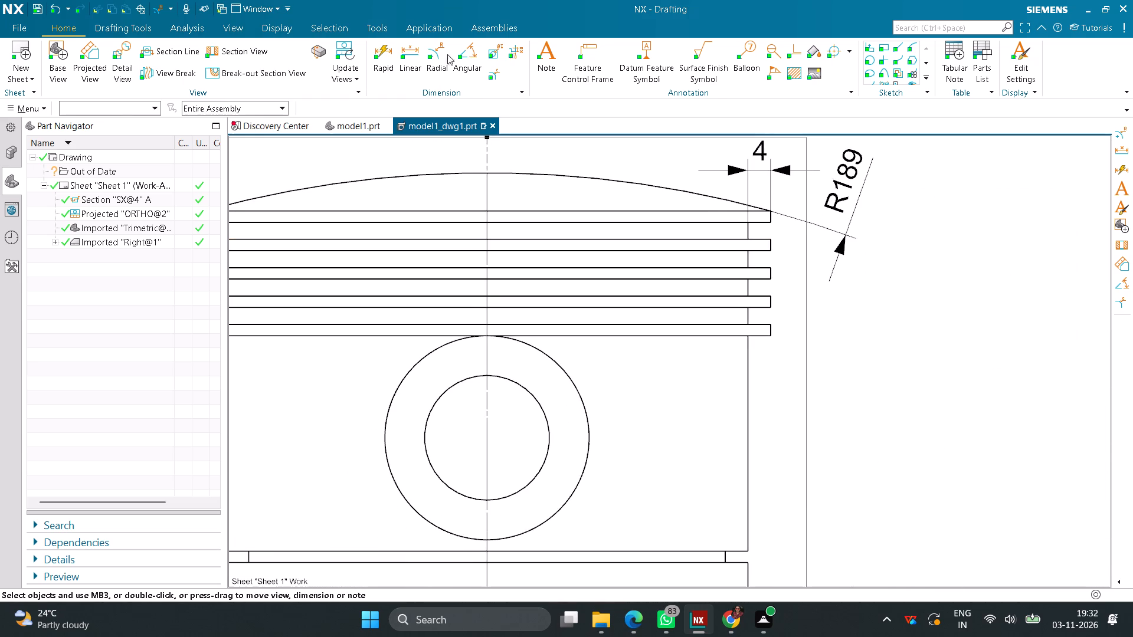
{"action": "left_click", "coordinate": [439, 56]}
{"action": "left_click", "coordinate": [407, 377]}
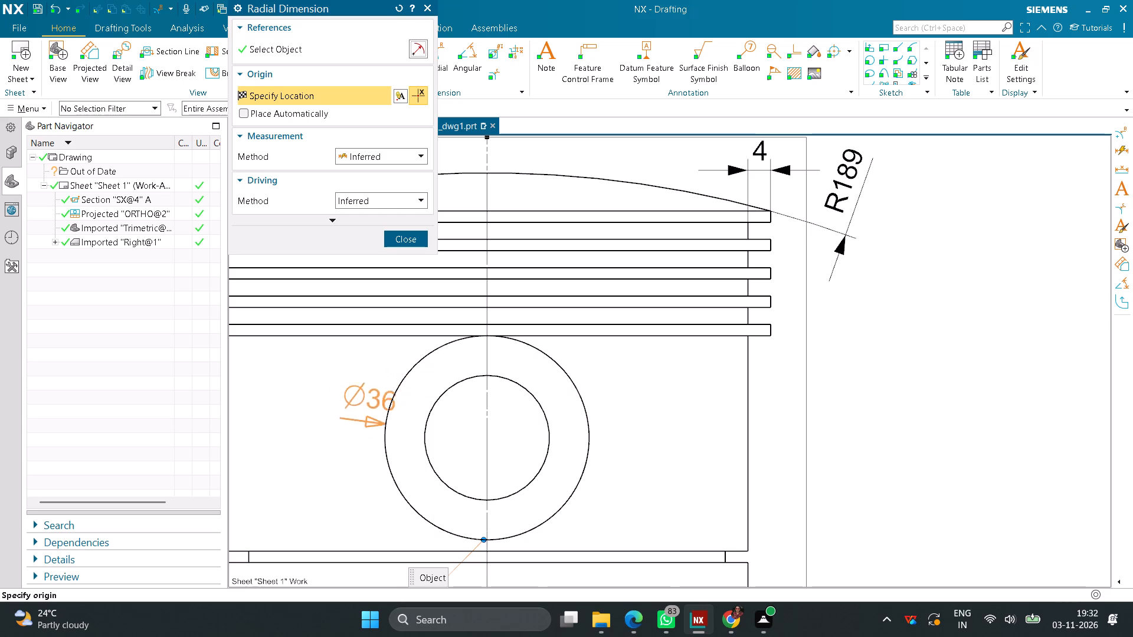
{"action": "left_click", "coordinate": [332, 402]}
{"action": "left_click", "coordinate": [435, 401]}
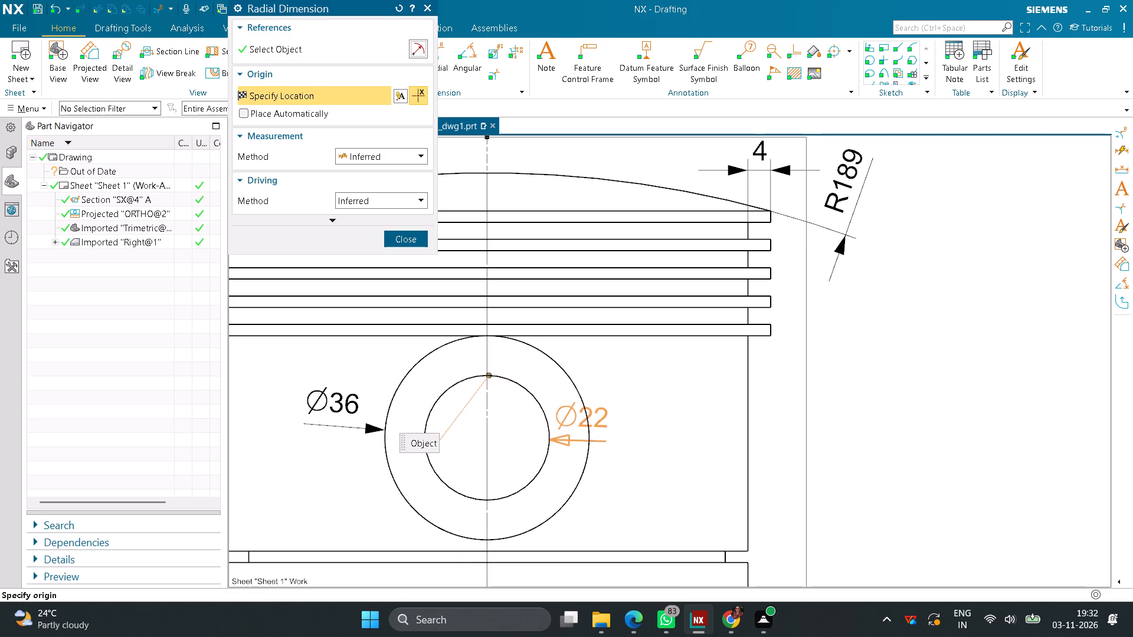
{"action": "left_click", "coordinate": [620, 373]}
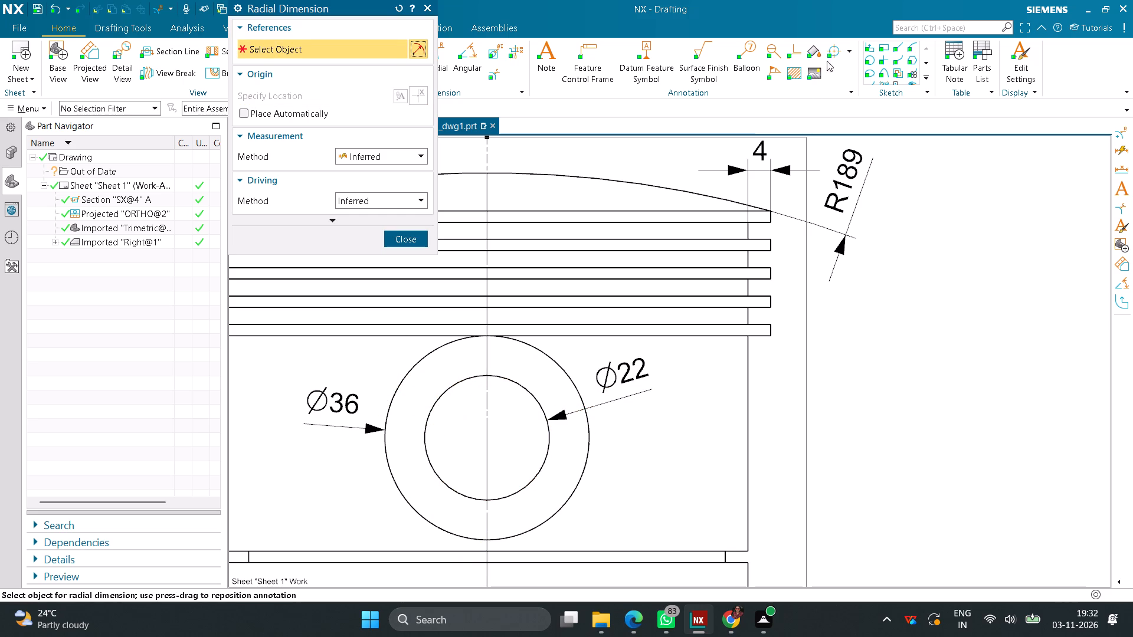
Add a center mark to the pin boss circle in the Right view.
{"action": "left_click", "coordinate": [836, 52]}
{"action": "left_click", "coordinate": [541, 354]}
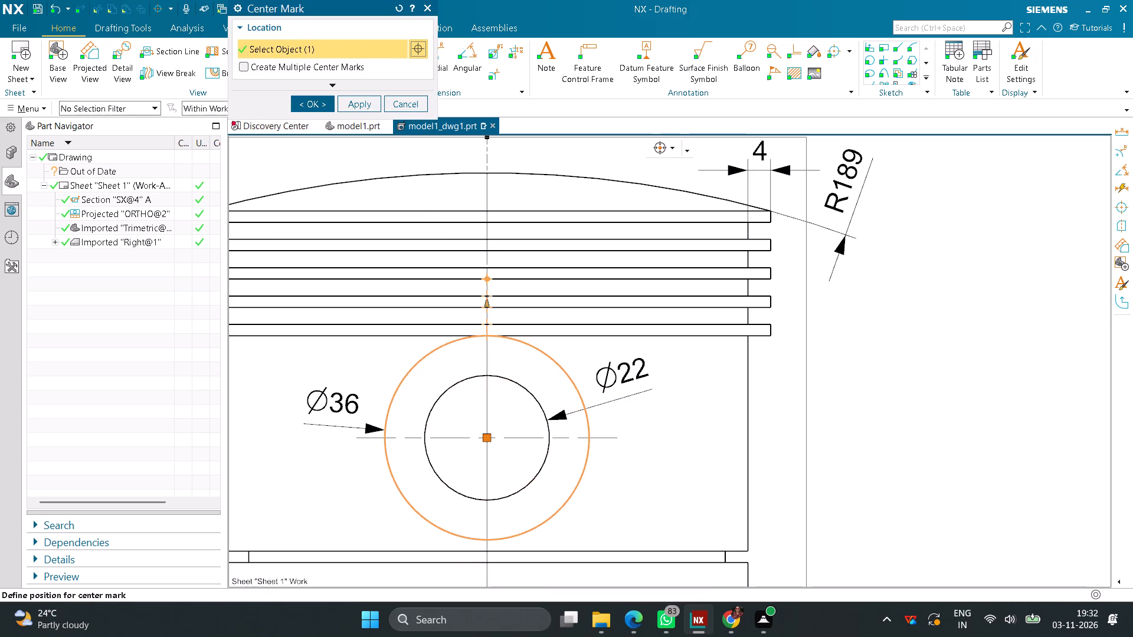
{"action": "left_click", "coordinate": [321, 101]}
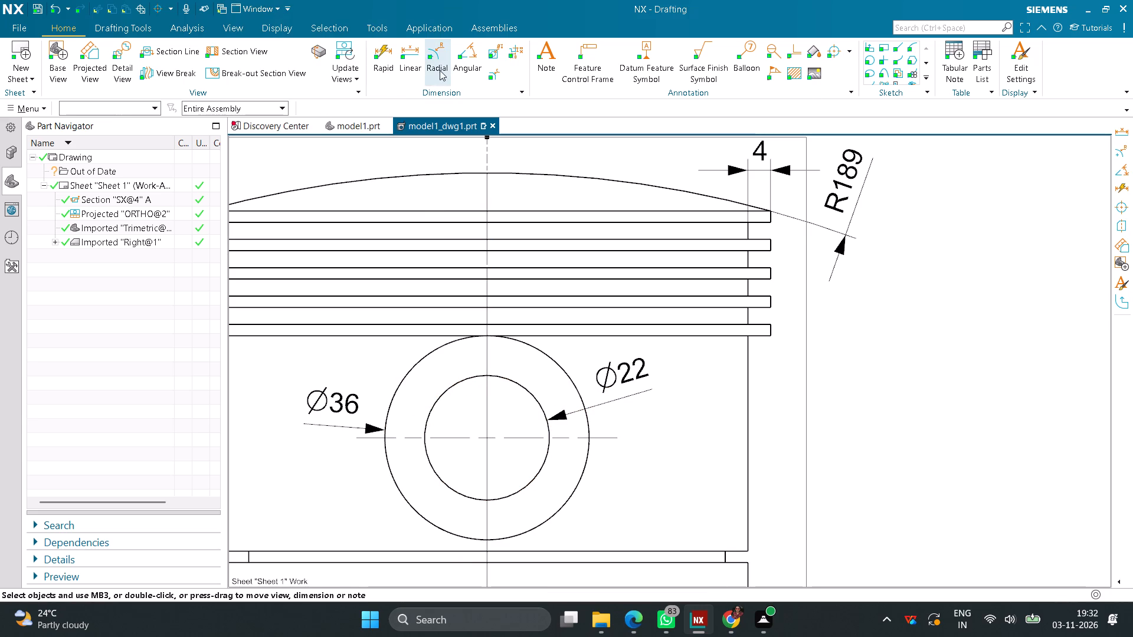
Add a linear dimension from the pin hole centre to the piston's bottom edge in the Right view, placed right of the piston.
{"action": "left_click", "coordinate": [416, 60]}
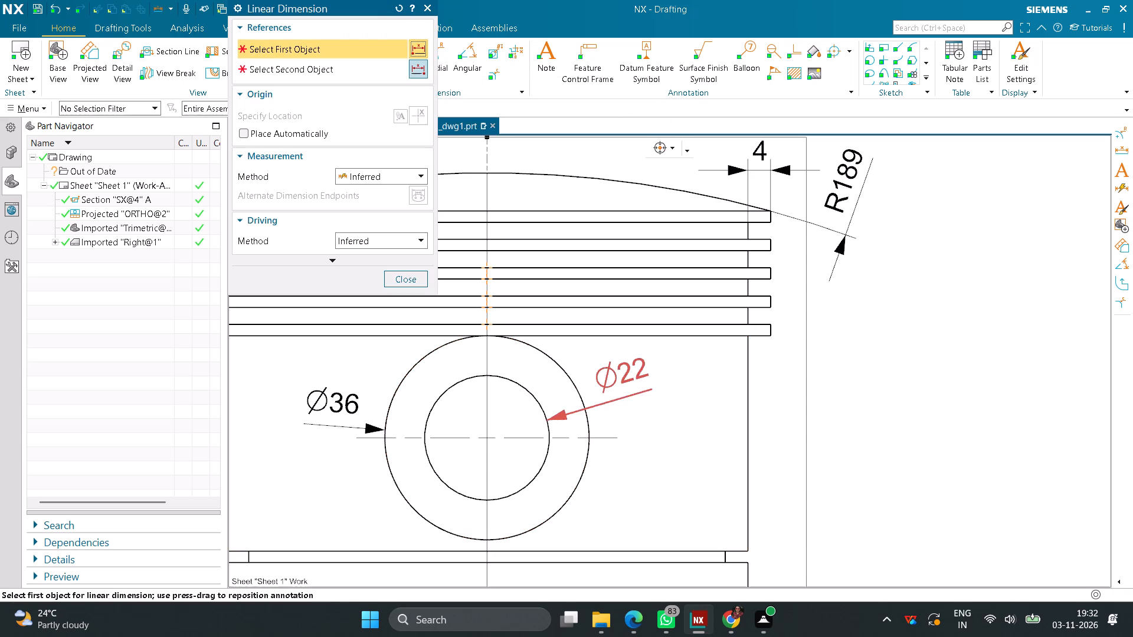
{"action": "scroll", "coordinate": [602, 420], "scroll_direction": "down", "scroll_amount": 3}
{"action": "middle_click_drag", "start_coordinate": [614, 464], "coordinate": [636, 370]}
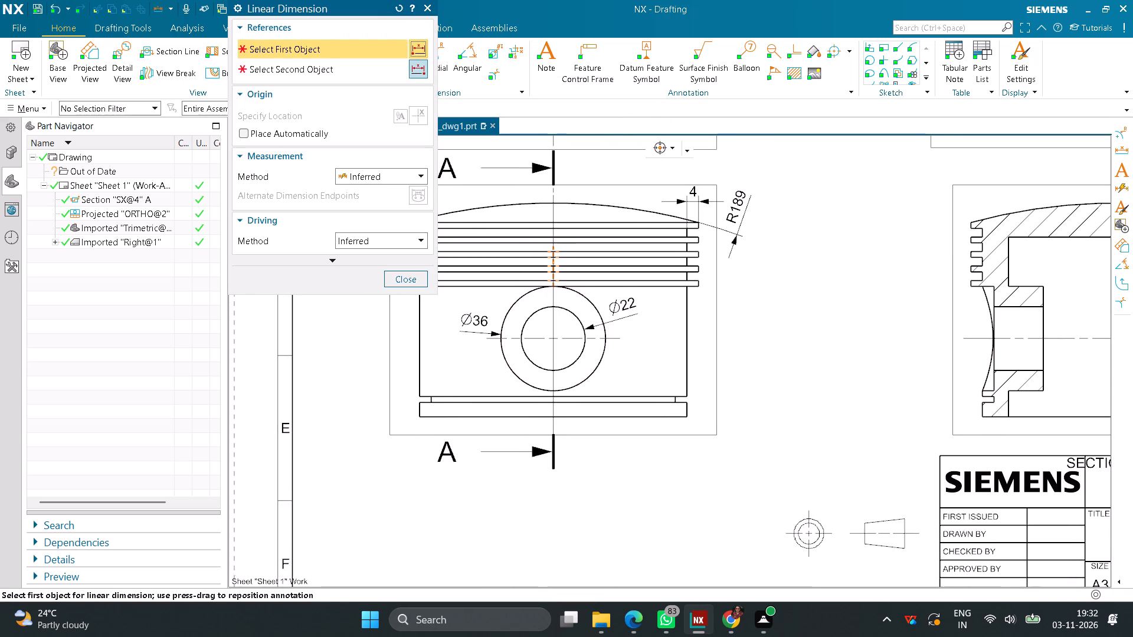
{"action": "middle_click_drag", "start_coordinate": [636, 370], "coordinate": [637, 365]}
{"action": "left_click", "coordinate": [577, 333]}
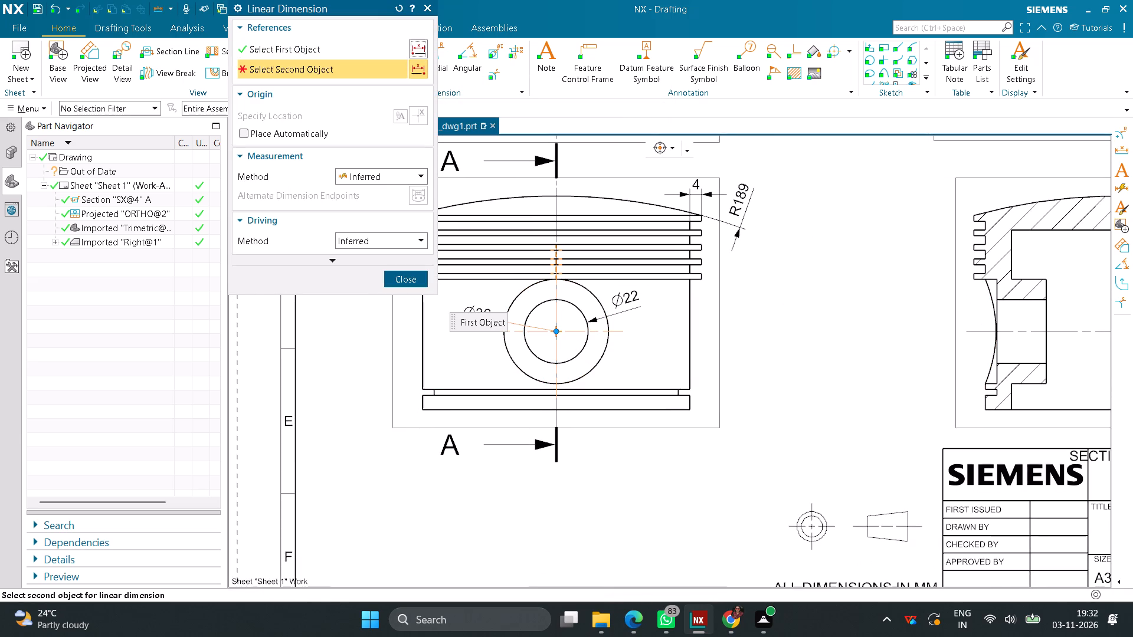
{"action": "left_click", "coordinate": [638, 409]}
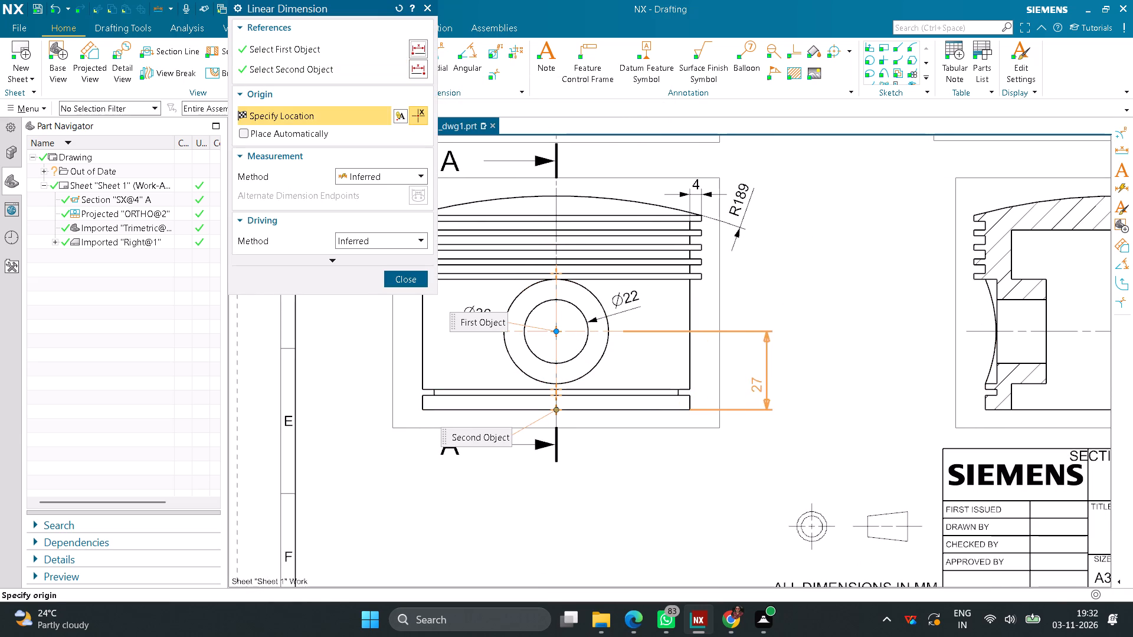
{"action": "left_click", "coordinate": [746, 380]}
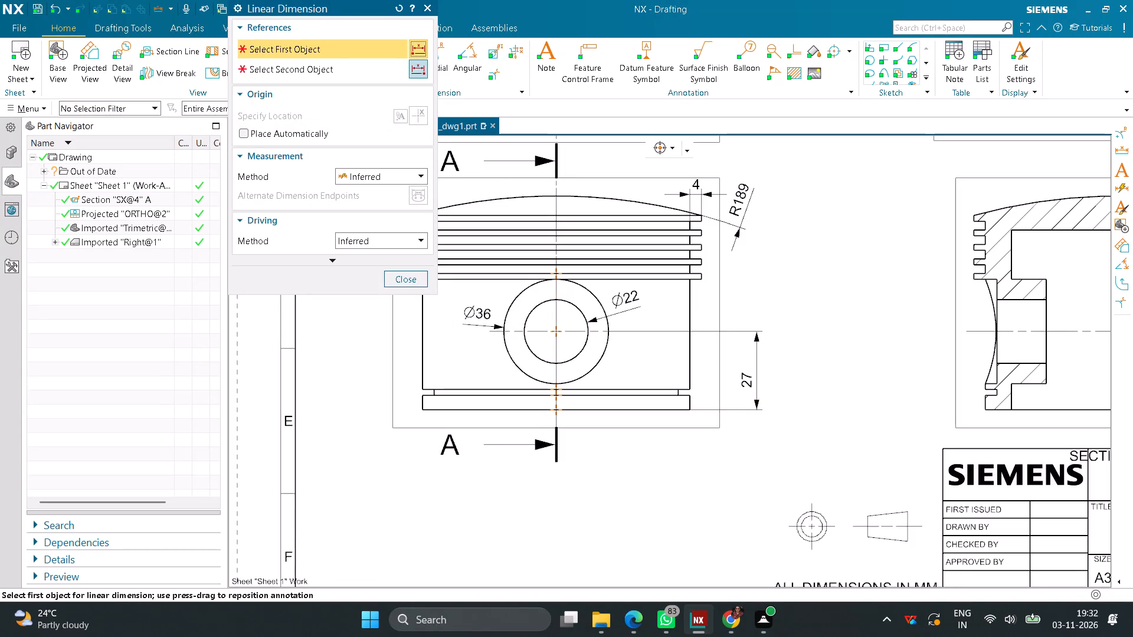
{"action": "left_click", "coordinate": [424, 275]}
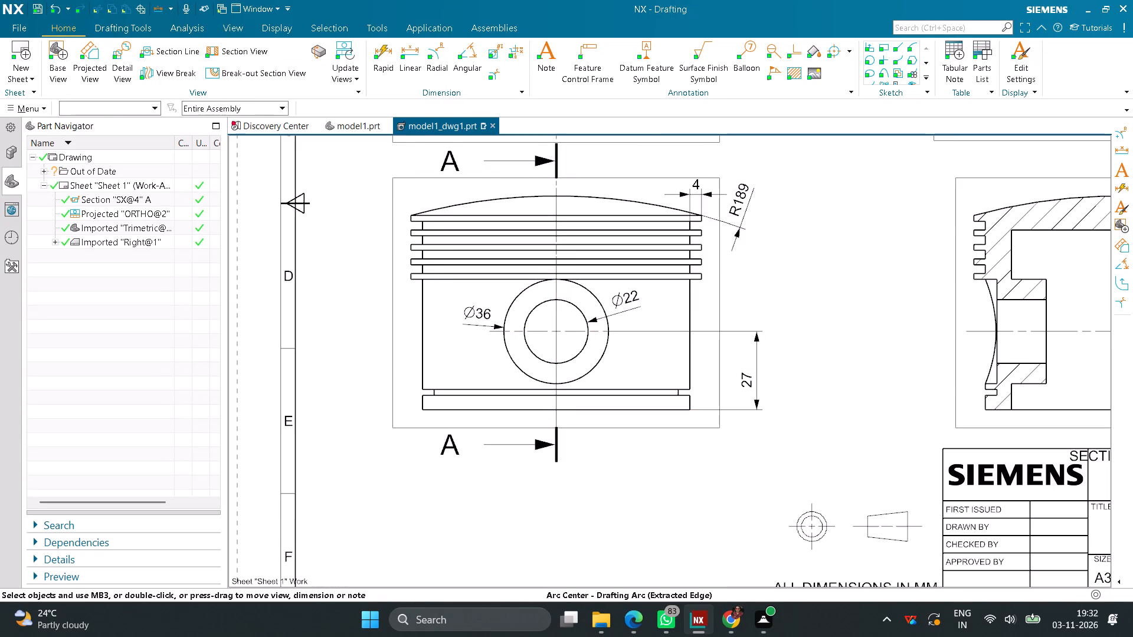
Add a Cylindrical rapid dimension across the bottom skirt groove's two side edges in the Right view, placed below the section arrow.
{"action": "left_click", "coordinate": [394, 60]}
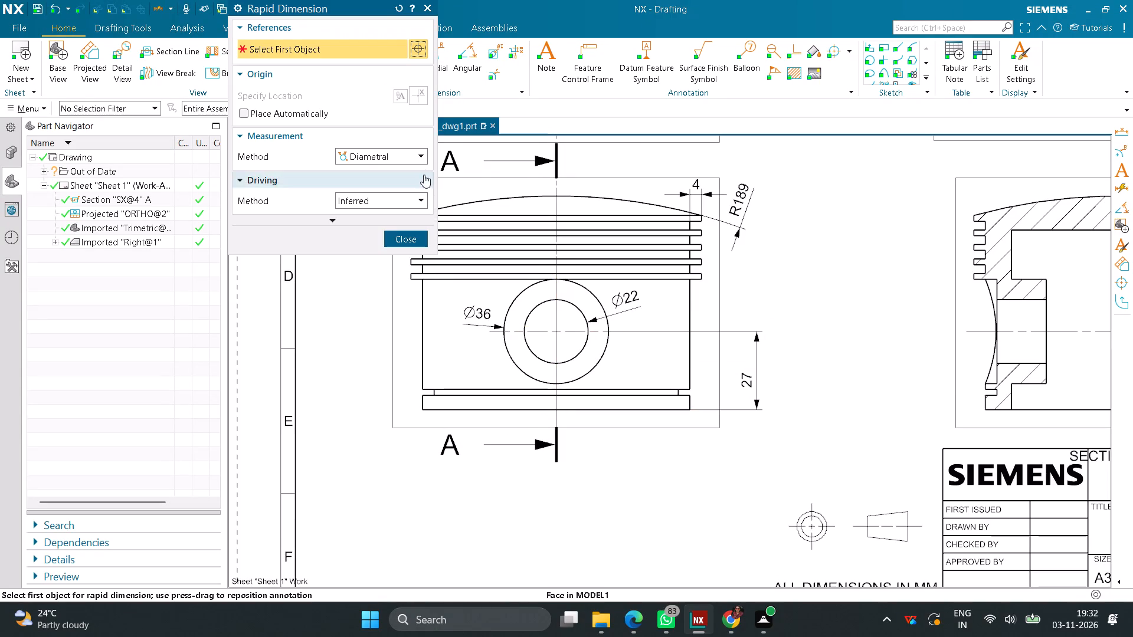
{"action": "left_click", "coordinate": [424, 162]}
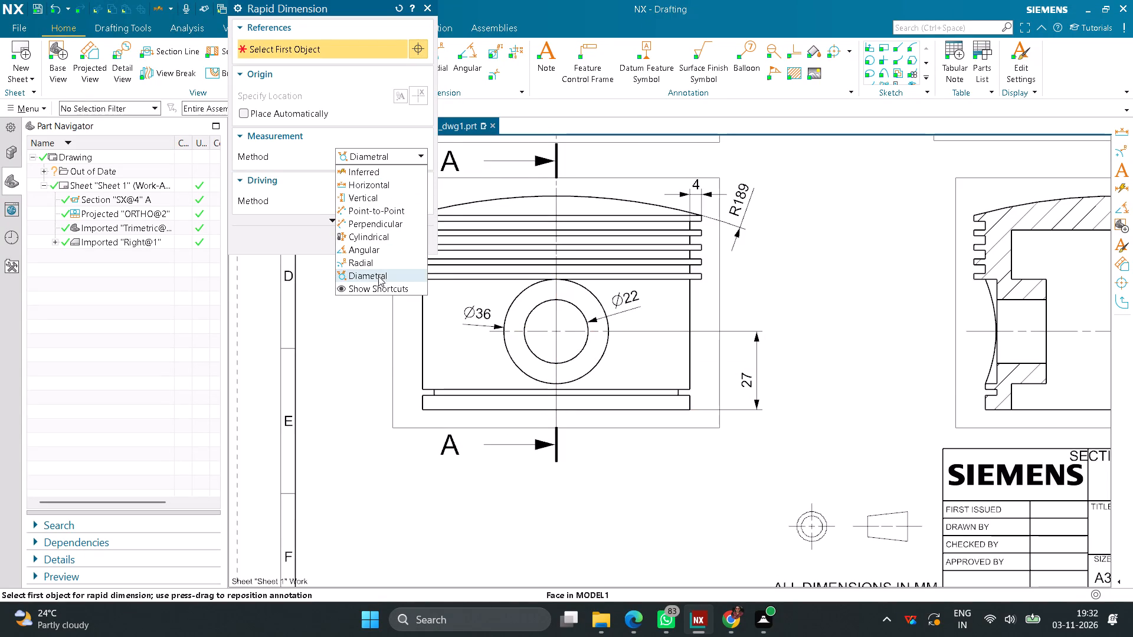
{"action": "left_click", "coordinate": [374, 234]}
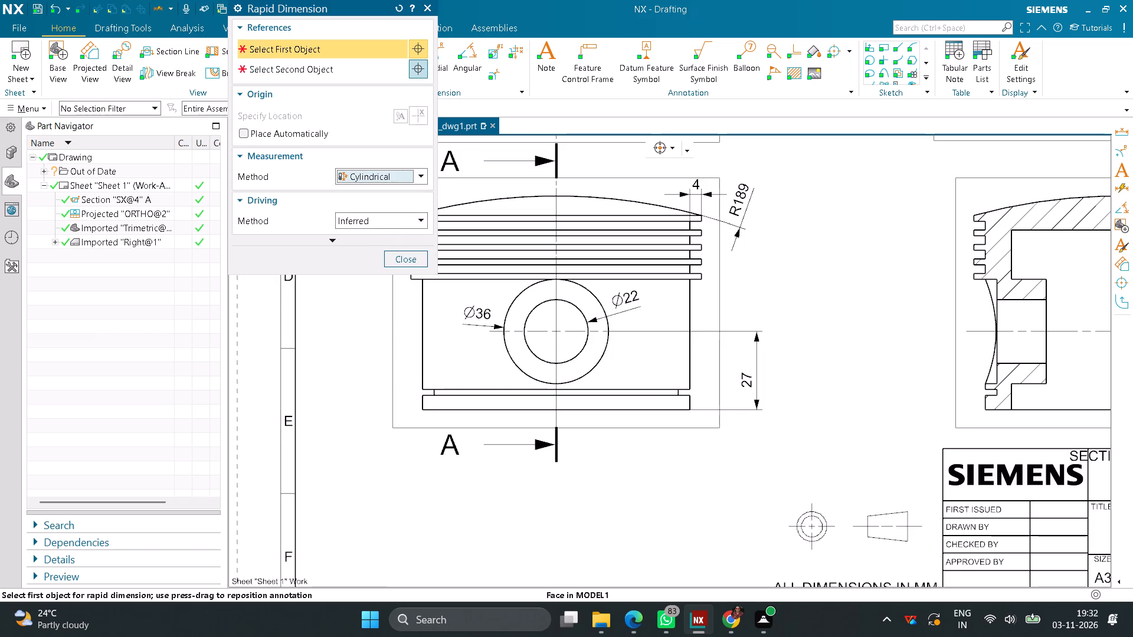
{"action": "scroll", "coordinate": [433, 385], "scroll_direction": "up", "scroll_amount": 7}
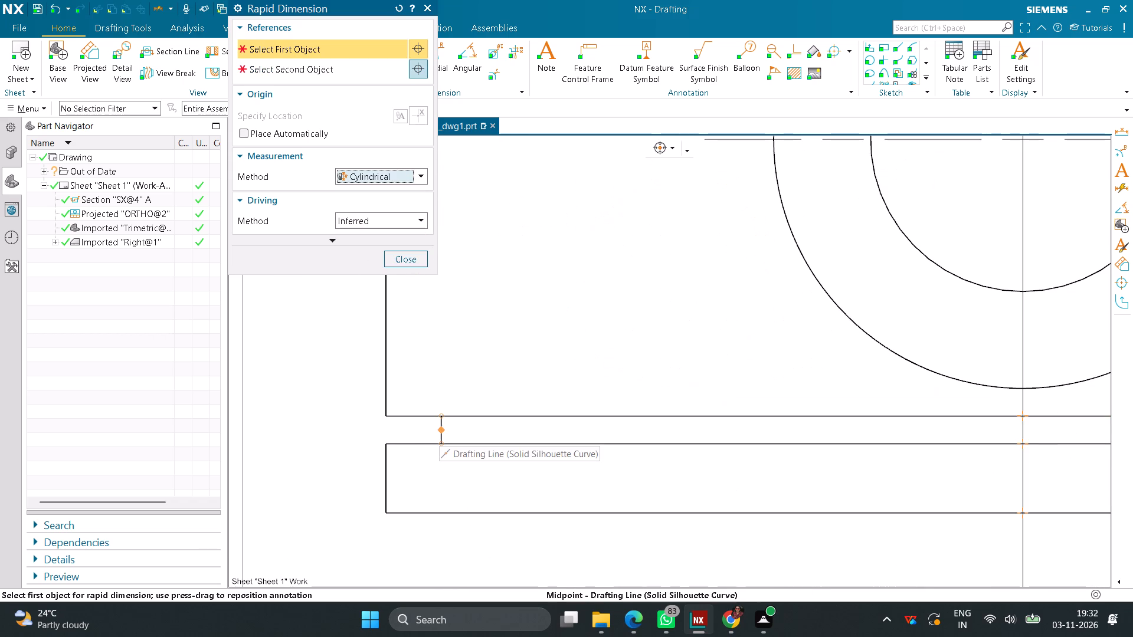
{"action": "left_click", "coordinate": [438, 431]}
{"action": "scroll", "coordinate": [573, 447], "scroll_direction": "down", "scroll_amount": 8}
{"action": "scroll", "coordinate": [630, 464], "scroll_direction": "down", "scroll_amount": 3}
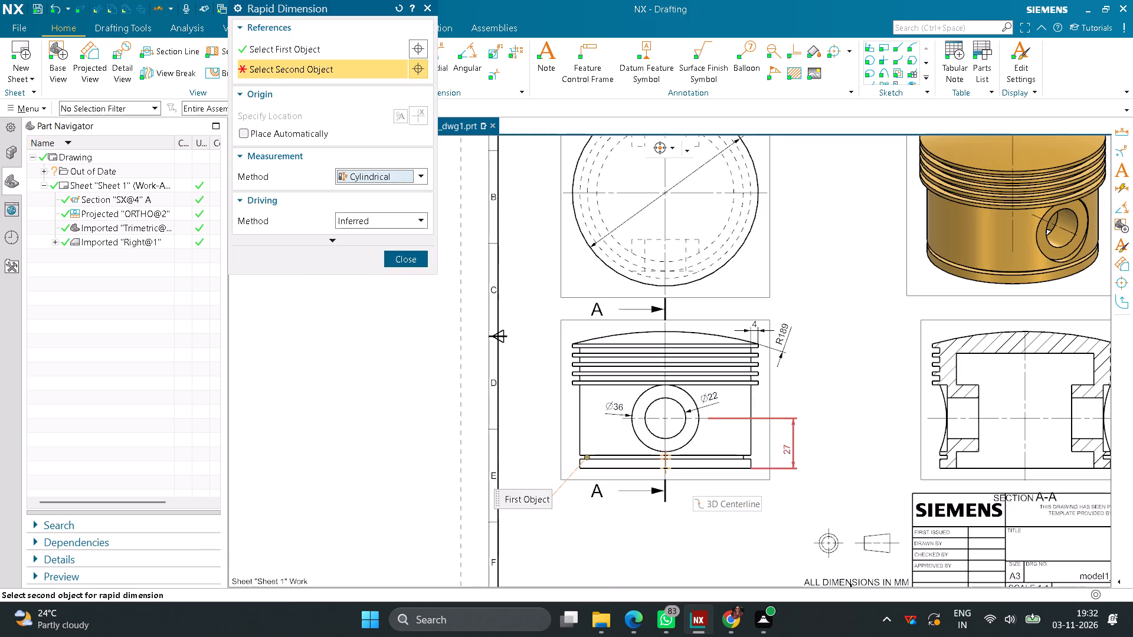
{"action": "scroll", "coordinate": [748, 484], "scroll_direction": "up", "scroll_amount": 7}
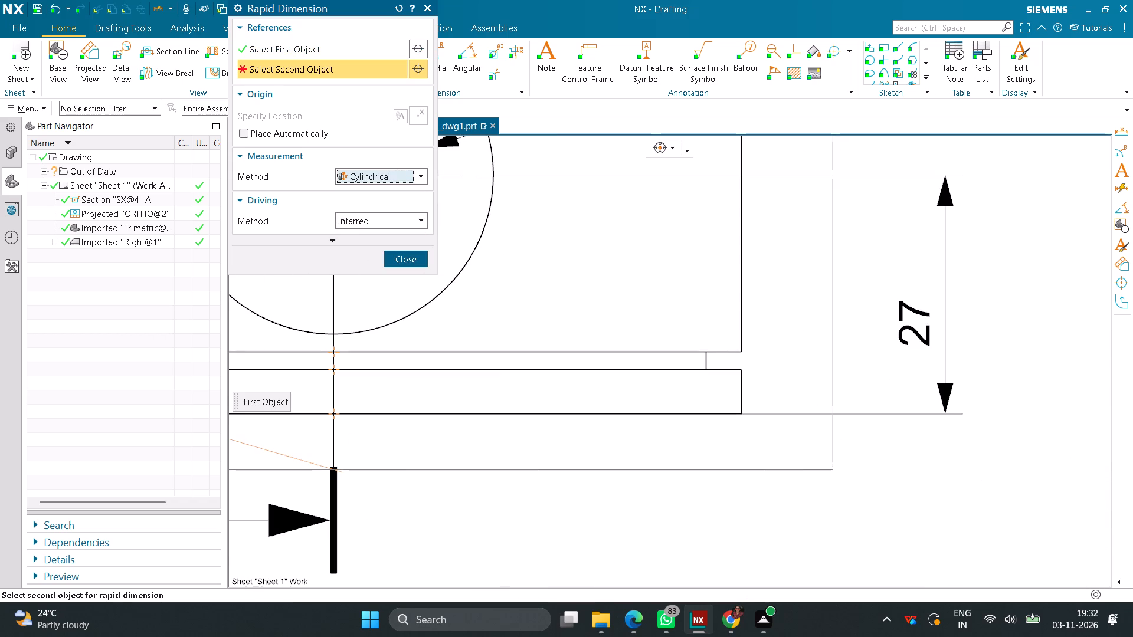
{"action": "left_click", "coordinate": [708, 360]}
{"action": "scroll", "coordinate": [598, 451], "scroll_direction": "down", "scroll_amount": 4}
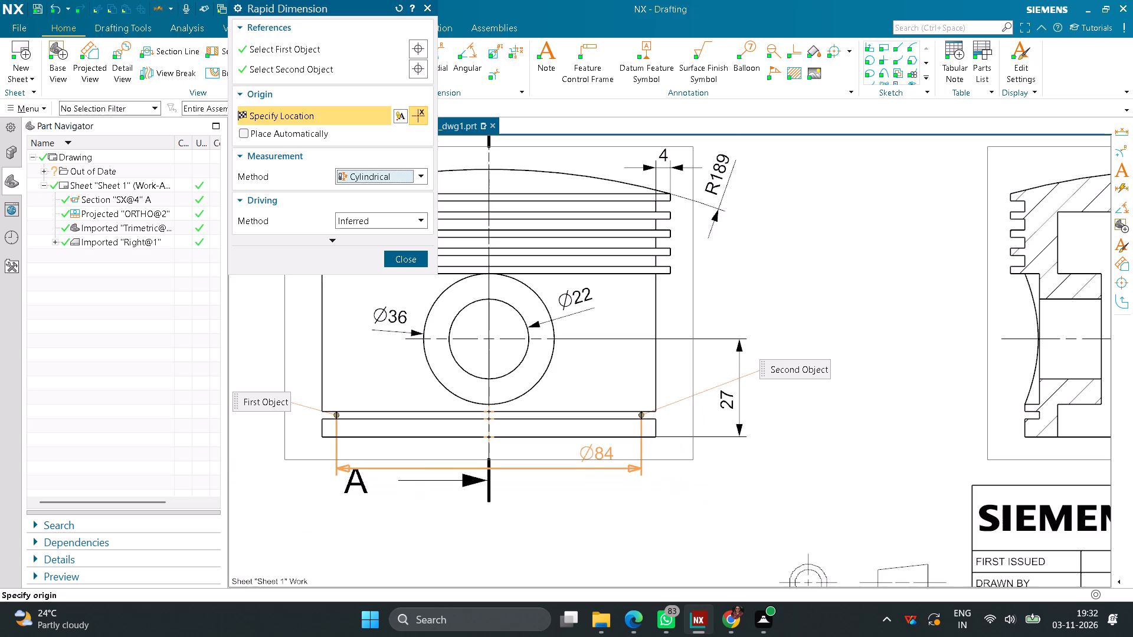
{"action": "left_click", "coordinate": [566, 505]}
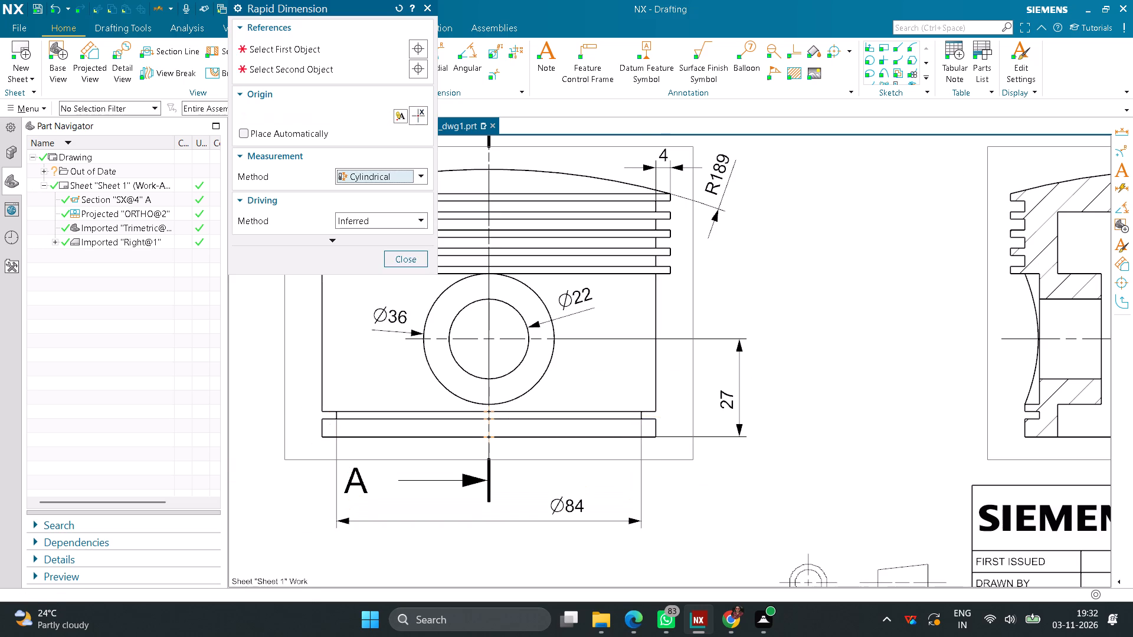
{"action": "scroll", "coordinate": [674, 477], "scroll_direction": "down", "scroll_amount": 4}
{"action": "middle_click_drag", "start_coordinate": [719, 462], "coordinate": [578, 442]}
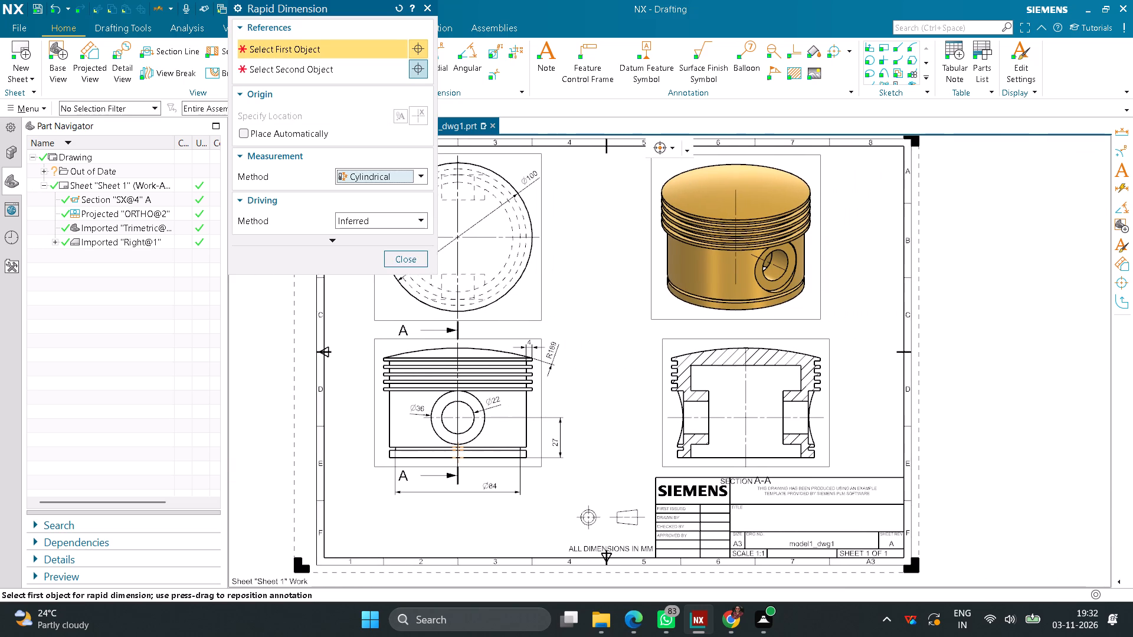
{"action": "middle_click_drag", "start_coordinate": [578, 442], "coordinate": [487, 435]}
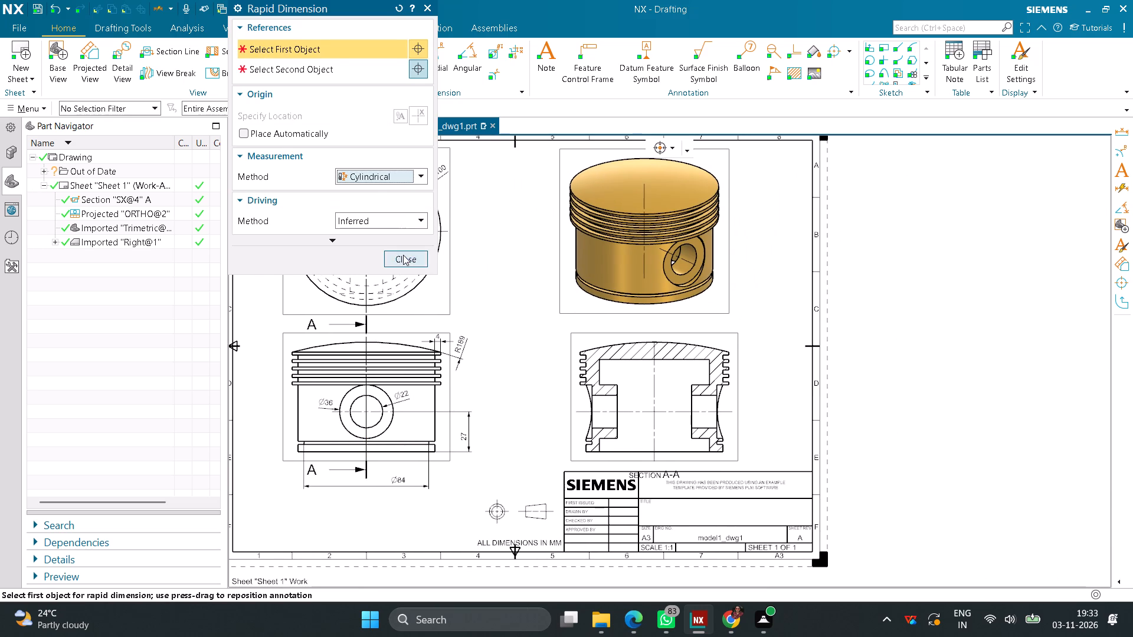
{"action": "left_click", "coordinate": [403, 255]}
Add linear dimensions for the top ring groove width and the fourth ring land's thickness in Section A-A, placed left of the piston.
{"action": "left_click", "coordinate": [404, 72]}
{"action": "middle_click_drag", "start_coordinate": [831, 349], "coordinate": [686, 374]}
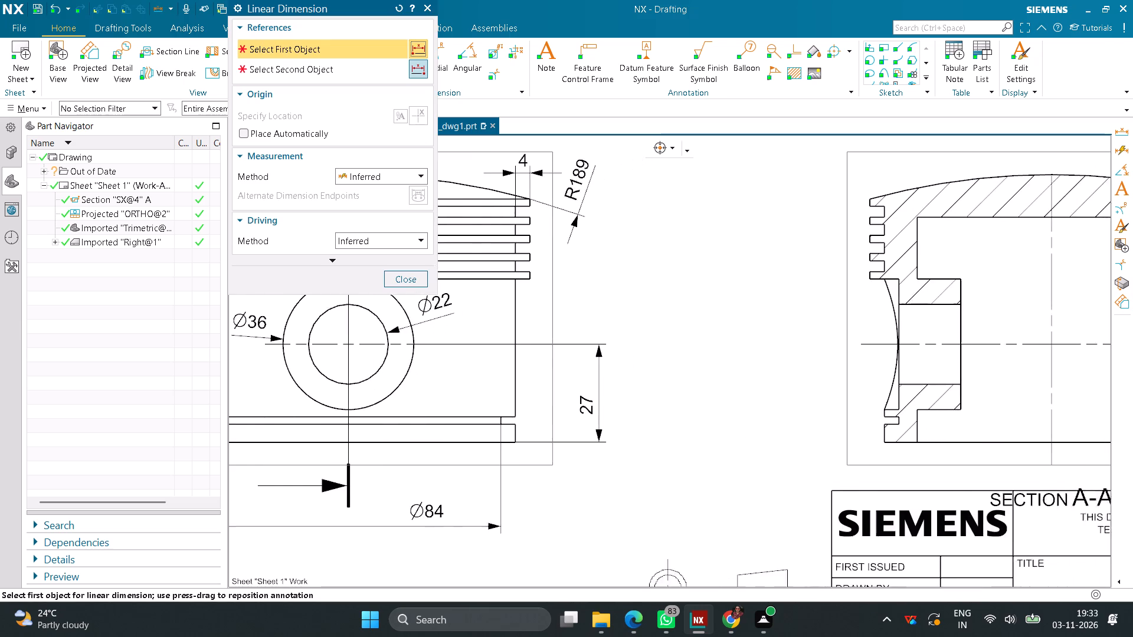
{"action": "middle_click_drag", "start_coordinate": [686, 374], "coordinate": [513, 480]}
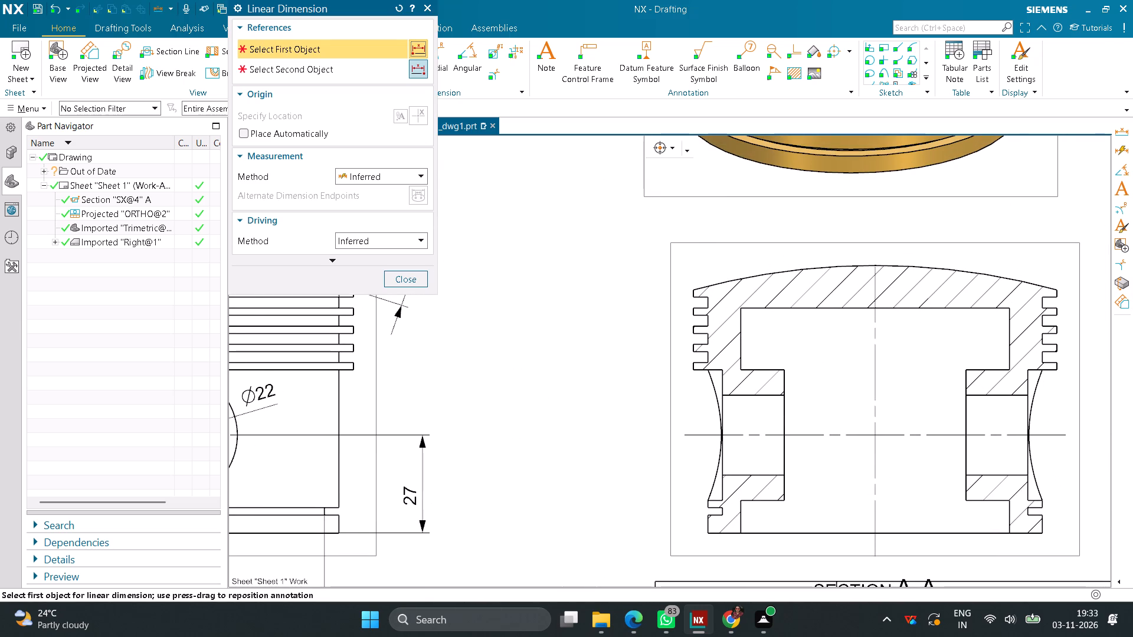
{"action": "scroll", "coordinate": [680, 307], "scroll_direction": "up", "scroll_amount": 6}
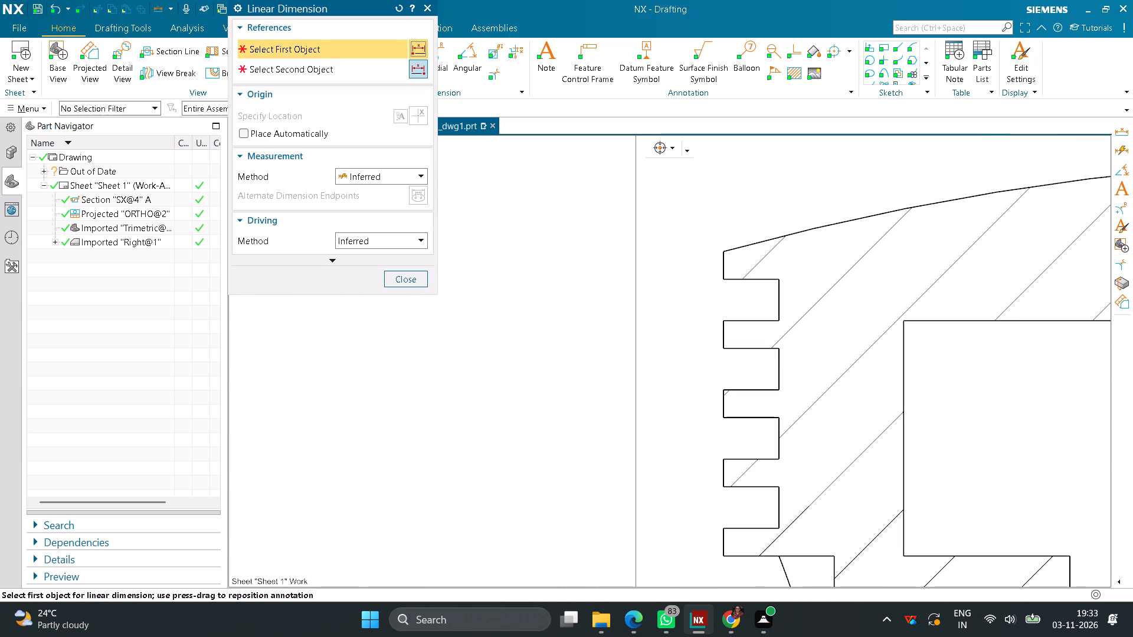
{"action": "left_click", "coordinate": [778, 288]}
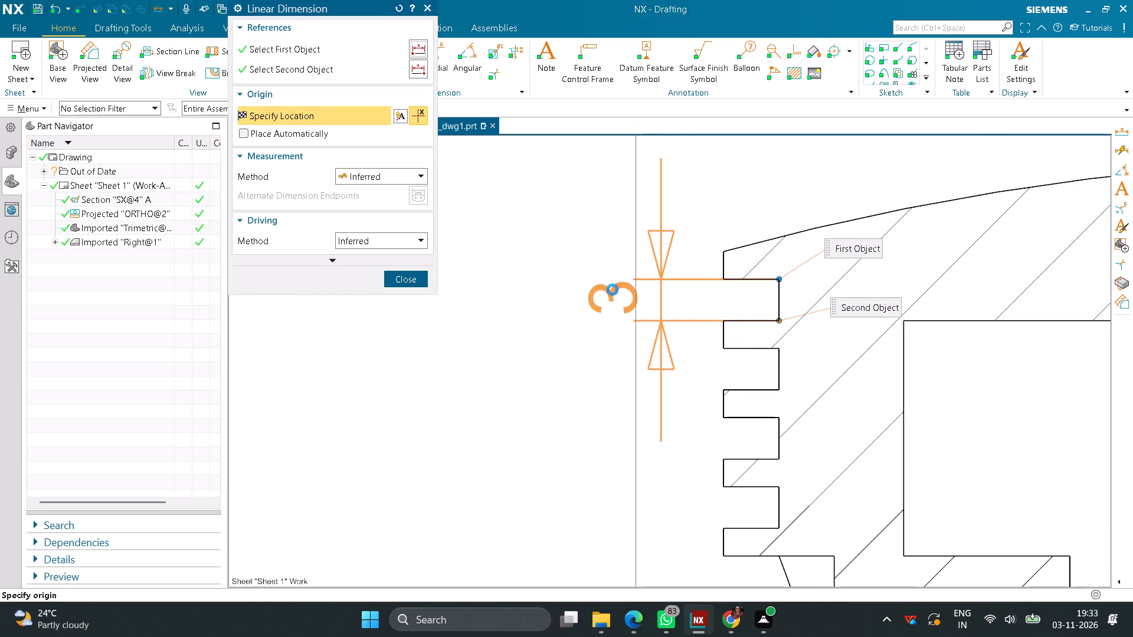
{"action": "left_click", "coordinate": [613, 290]}
{"action": "scroll", "coordinate": [718, 417], "scroll_direction": "up", "scroll_amount": 3}
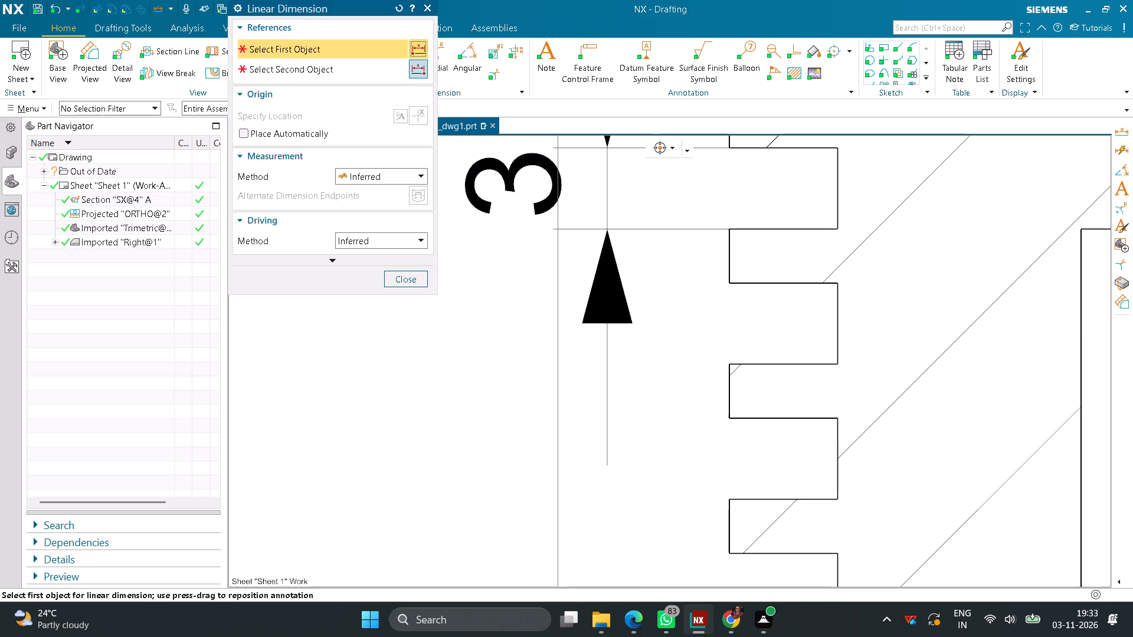
{"action": "left_click", "coordinate": [728, 512]}
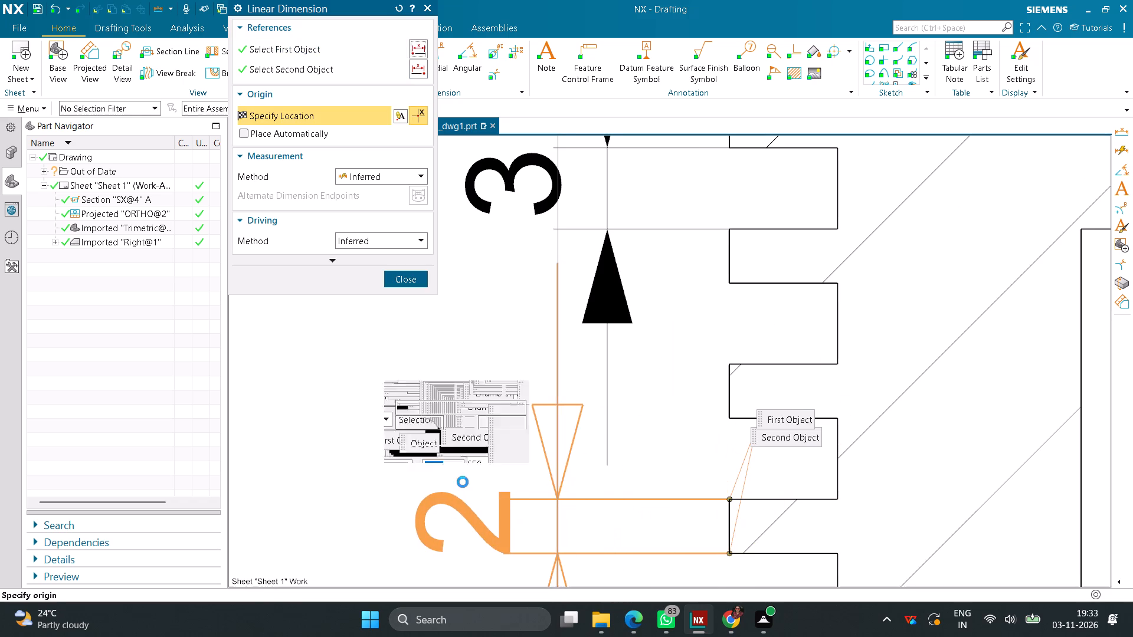
{"action": "left_click", "coordinate": [463, 482]}
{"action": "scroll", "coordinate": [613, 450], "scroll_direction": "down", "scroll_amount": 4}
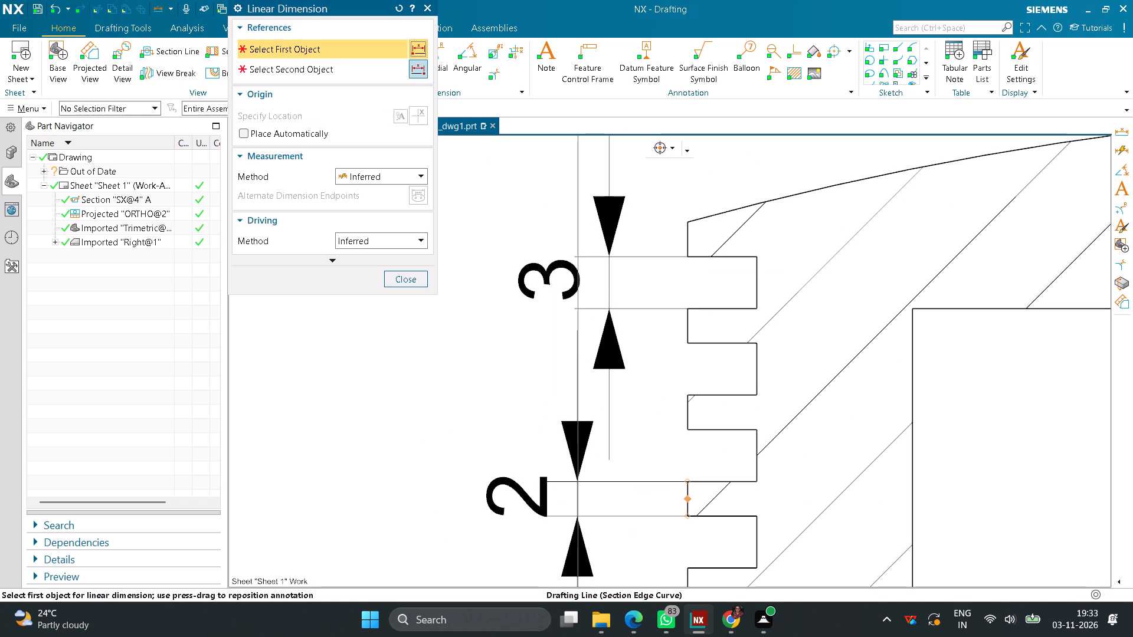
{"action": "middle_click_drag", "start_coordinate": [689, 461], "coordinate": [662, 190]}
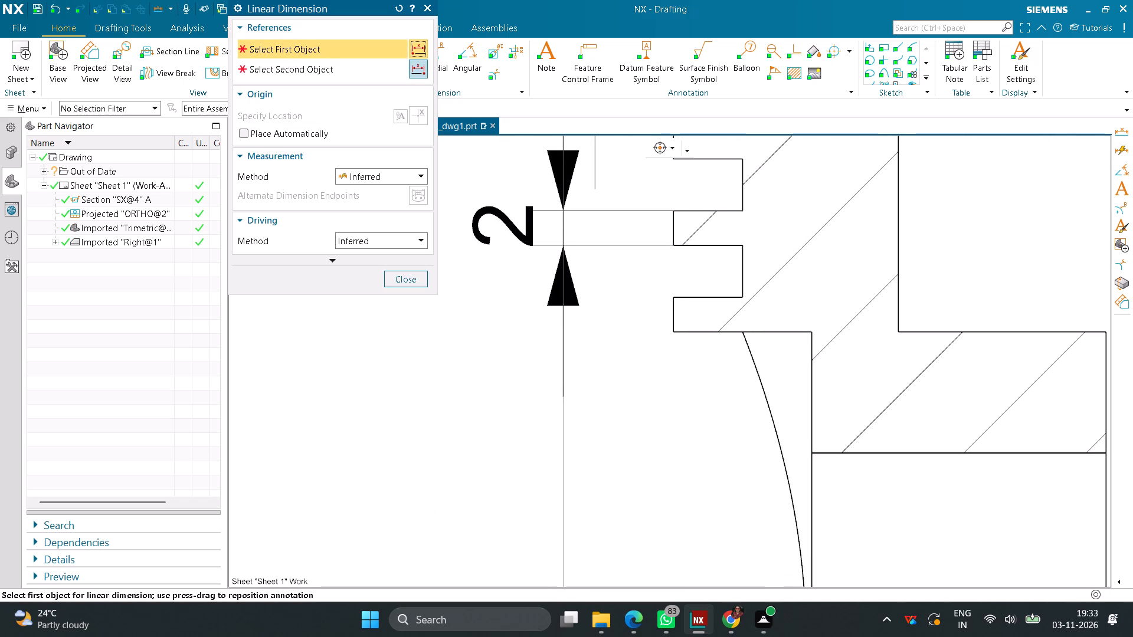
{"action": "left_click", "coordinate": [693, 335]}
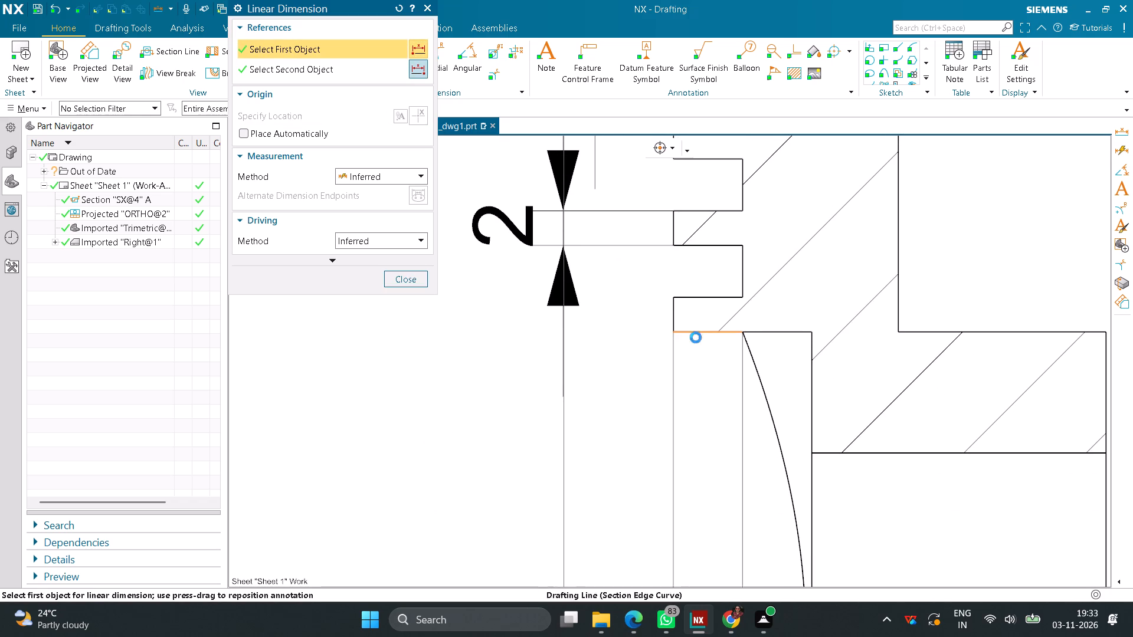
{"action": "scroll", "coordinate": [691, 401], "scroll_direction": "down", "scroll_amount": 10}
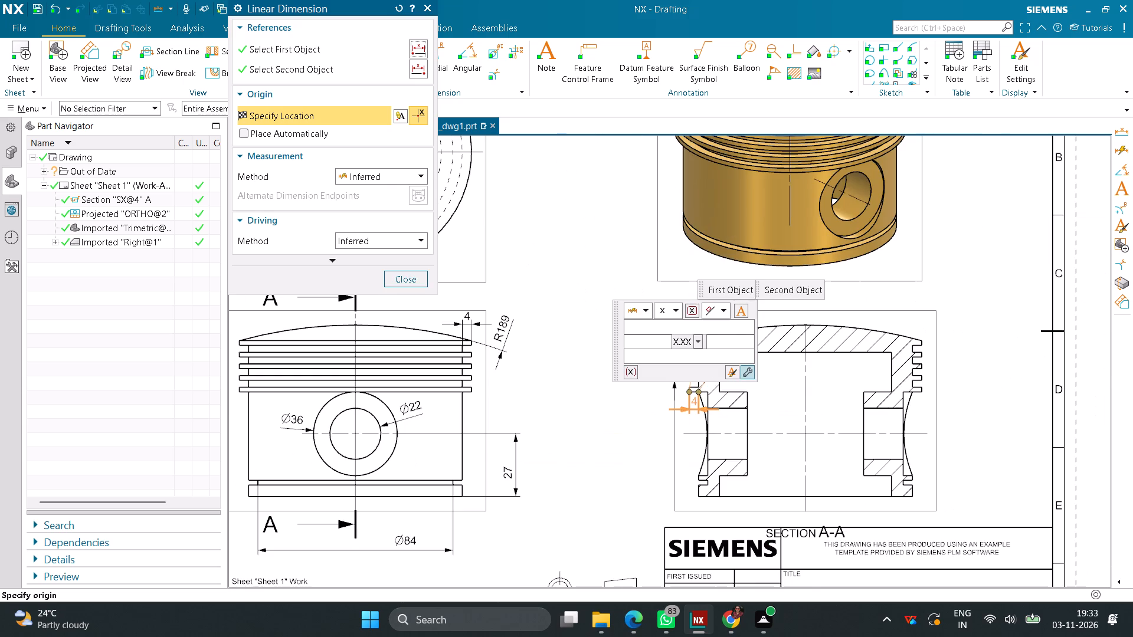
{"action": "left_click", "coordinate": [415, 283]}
Add a linear dimension from the lowest ring land's lower corner to the piston's bottom edge in Section A-A, placed left of the piston.
{"action": "left_click", "coordinate": [408, 70]}
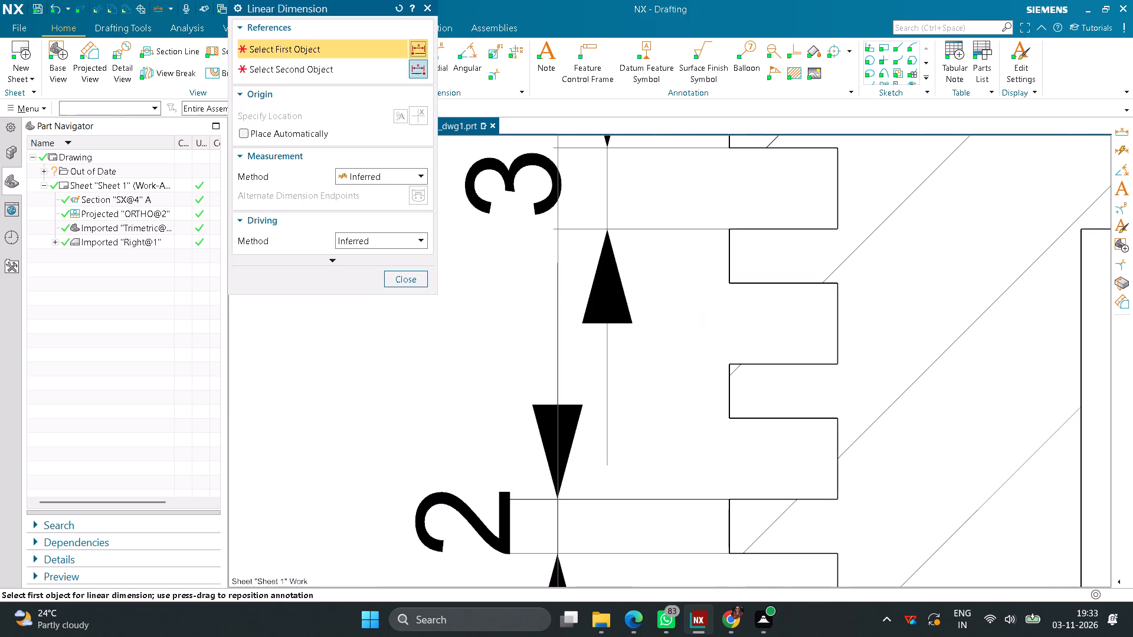
{"action": "scroll", "coordinate": [464, 257], "scroll_direction": "down", "scroll_amount": 7}
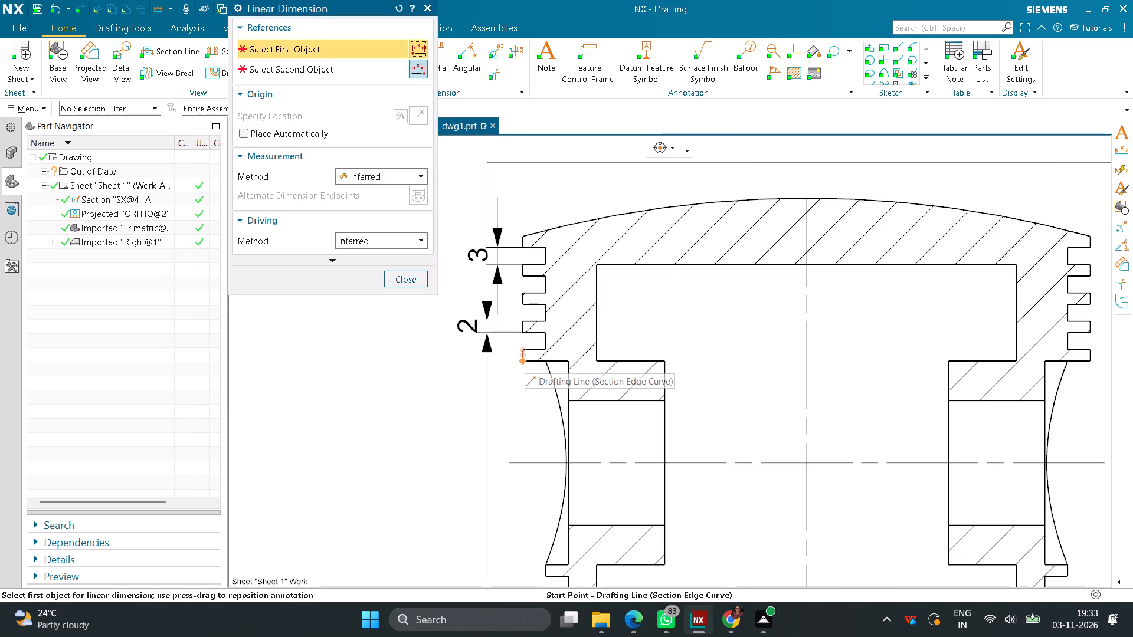
{"action": "left_click", "coordinate": [523, 359]}
{"action": "scroll", "coordinate": [548, 396], "scroll_direction": "down", "scroll_amount": 4}
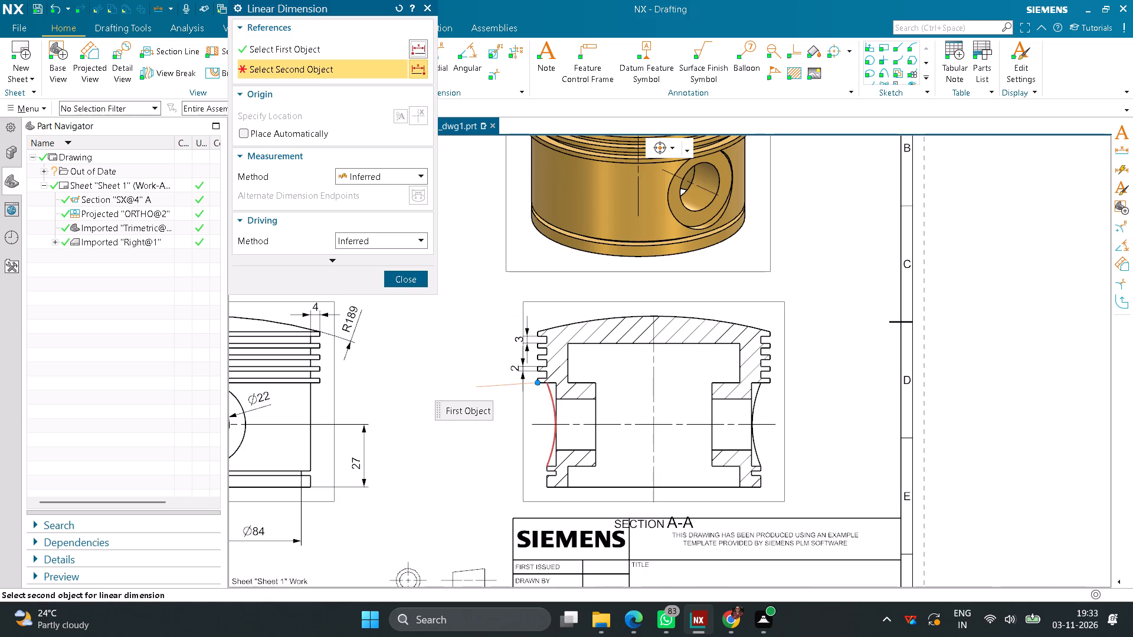
{"action": "left_click", "coordinate": [584, 487]}
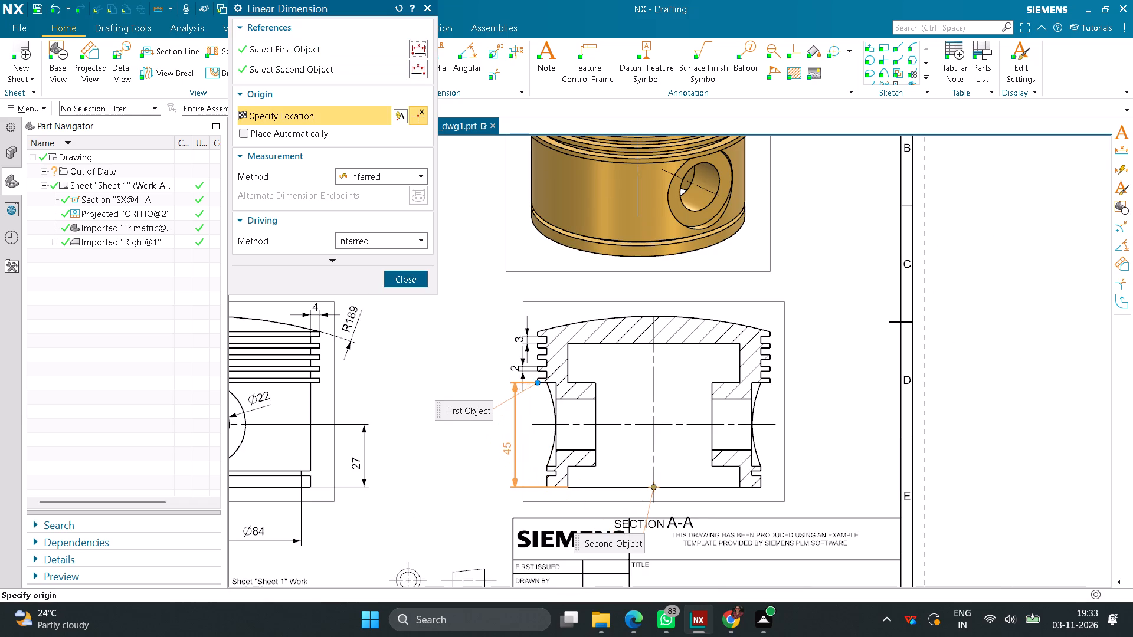
{"action": "left_click", "coordinate": [507, 449]}
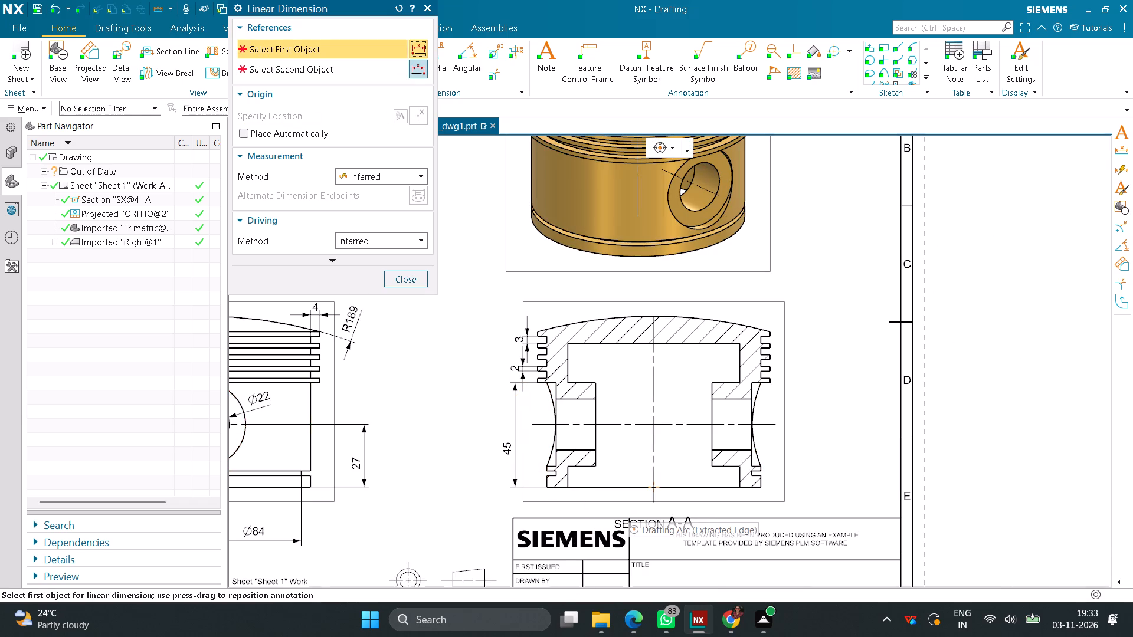
Add a linear dimension for the skirt groove's width in Section A-A, placed just left of the groove.
{"action": "scroll", "coordinate": [539, 489], "scroll_direction": "up", "scroll_amount": 6}
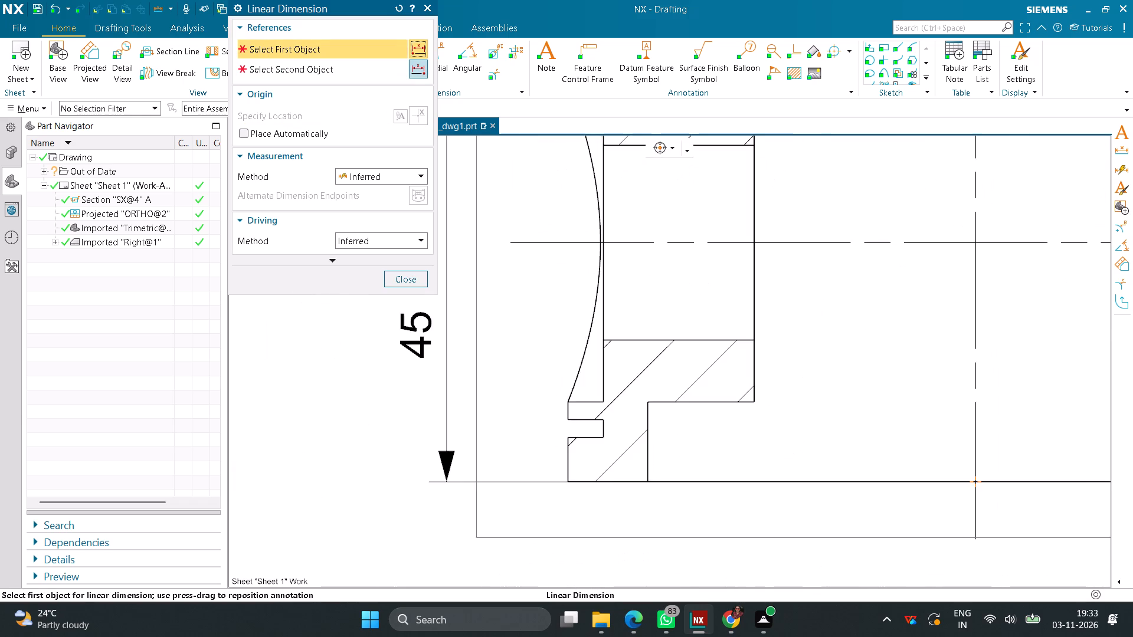
{"action": "scroll", "coordinate": [539, 489], "scroll_direction": "up", "scroll_amount": 3}
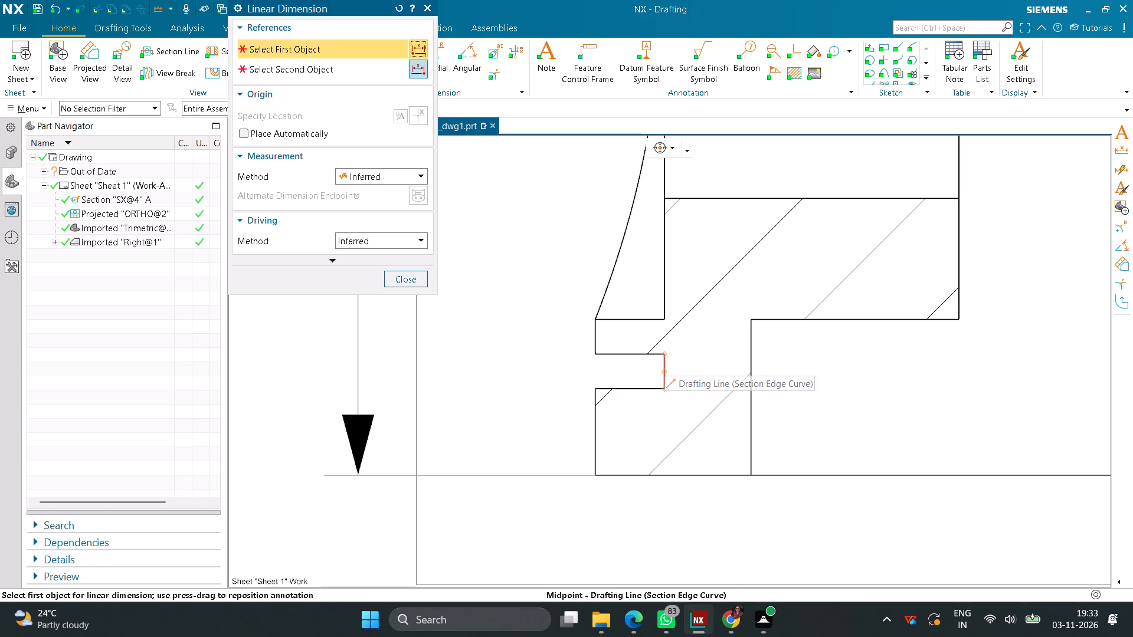
{"action": "scroll", "coordinate": [664, 360], "scroll_direction": "up", "scroll_amount": 3}
{"action": "left_click", "coordinate": [665, 360]}
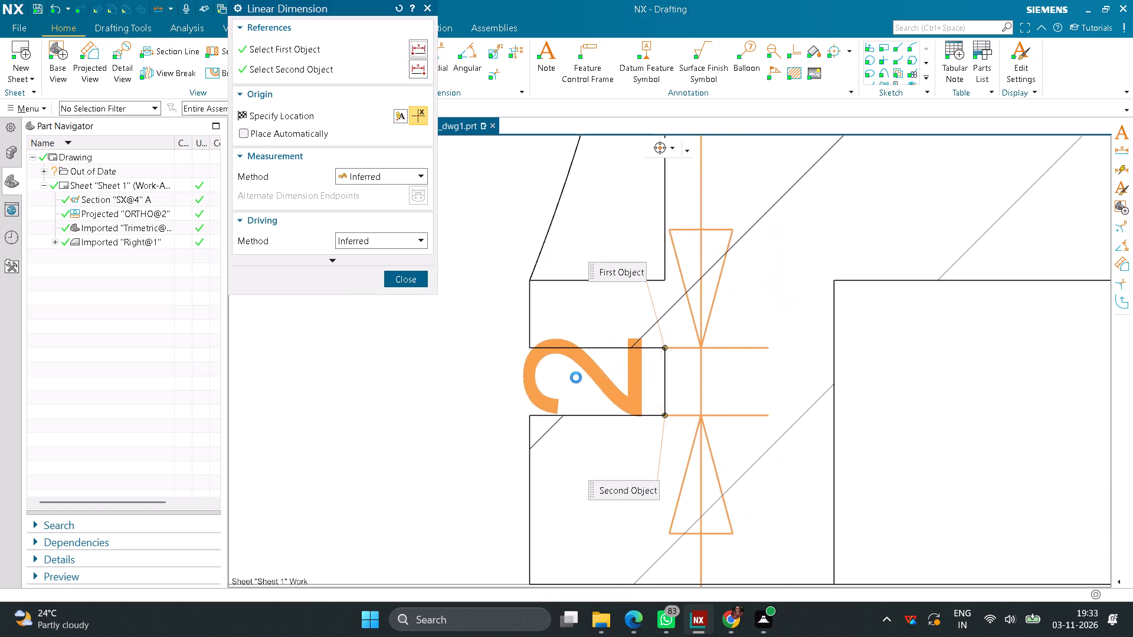
{"action": "scroll", "coordinate": [341, 403], "scroll_direction": "down", "scroll_amount": 10}
{"action": "middle_click_drag", "start_coordinate": [348, 408], "coordinate": [436, 416]}
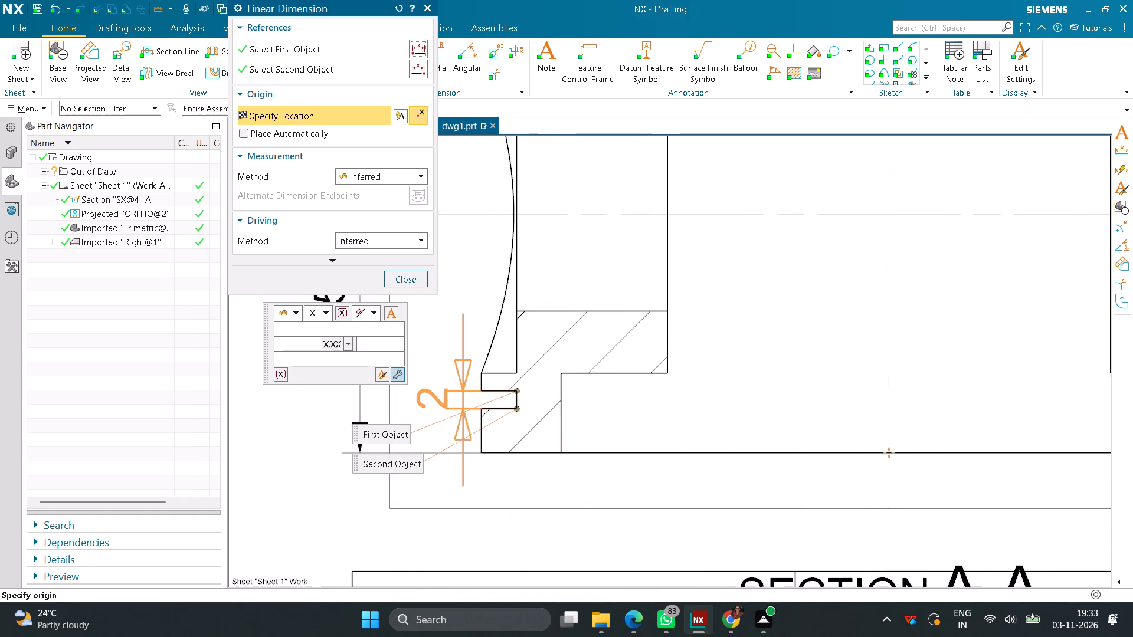
{"action": "middle_click_drag", "start_coordinate": [436, 416], "coordinate": [602, 416]}
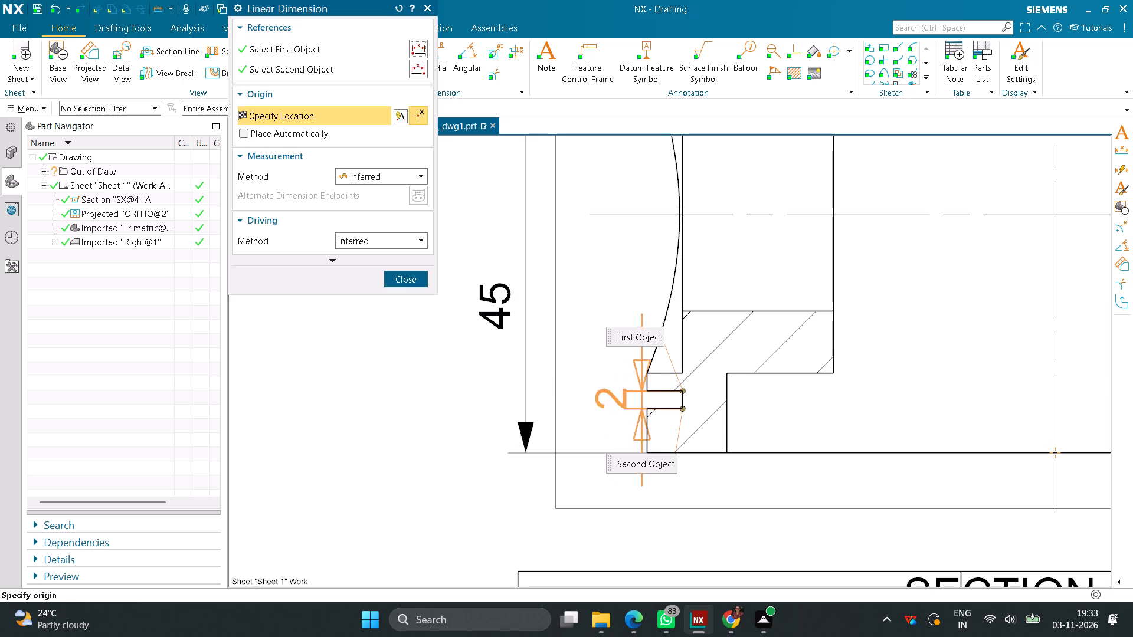
{"action": "left_click", "coordinate": [601, 421]}
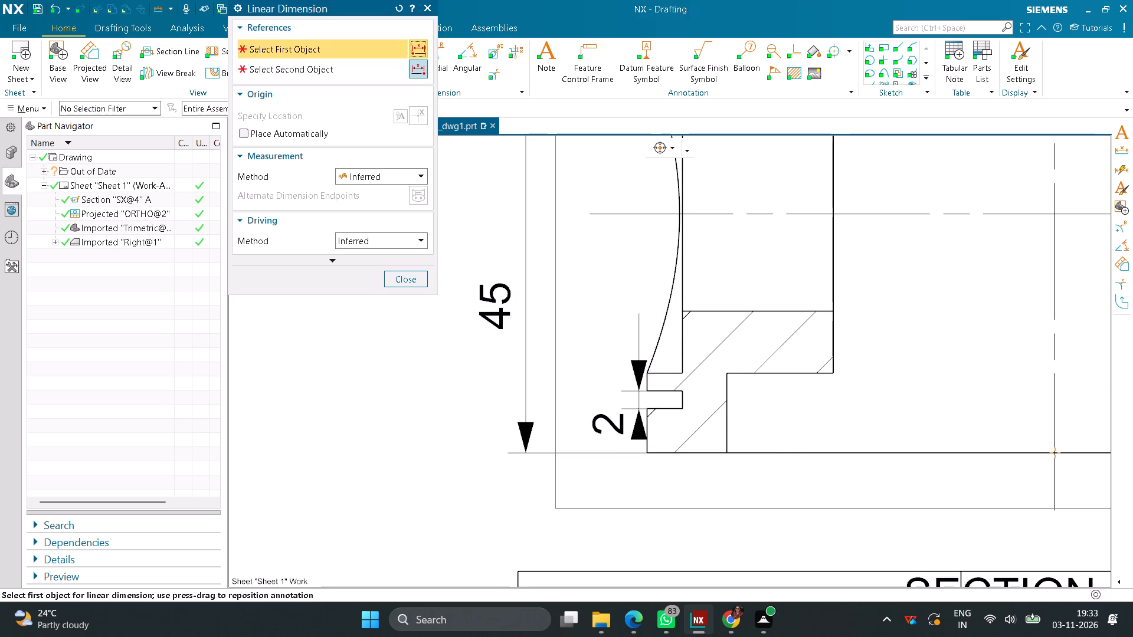
Add a Vertical linear dimension from the skirt groove's upper edge to the piston's bottom edge in Section A-A, with the text below the piston.
{"action": "left_click", "coordinate": [651, 393]}
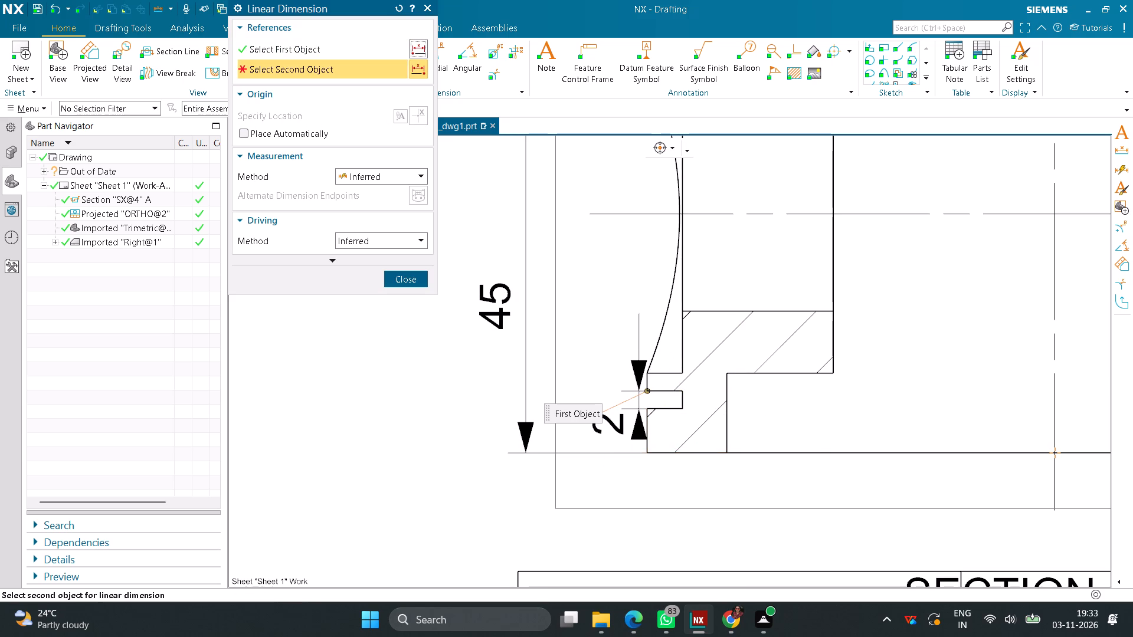
{"action": "left_click", "coordinate": [667, 452]}
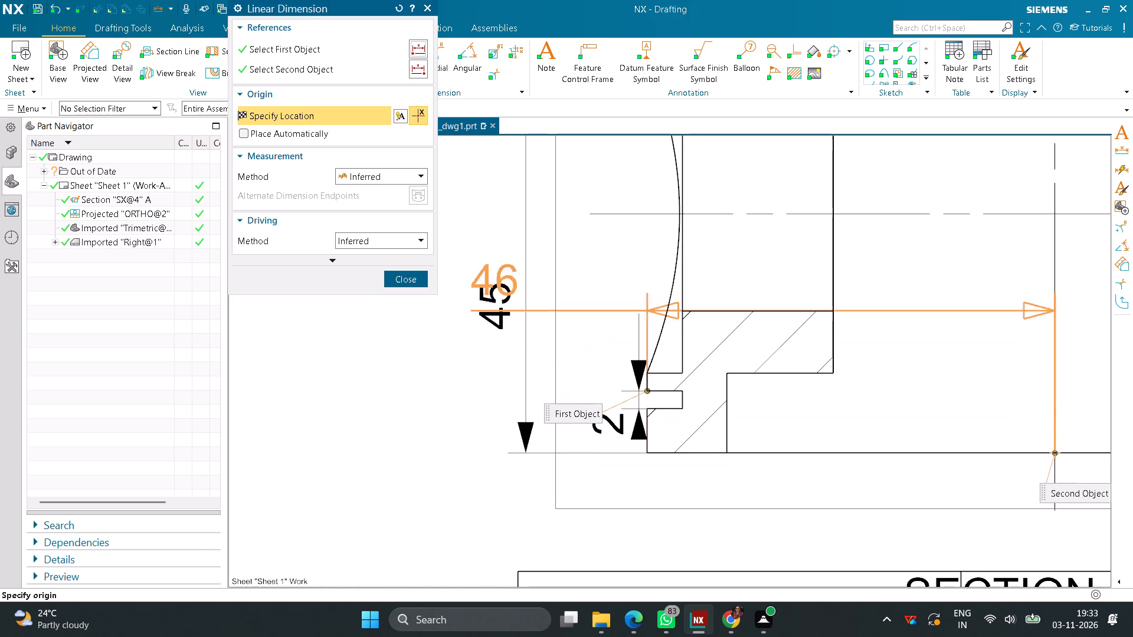
{"action": "left_click", "coordinate": [419, 175]}
{"action": "left_click", "coordinate": [394, 217]}
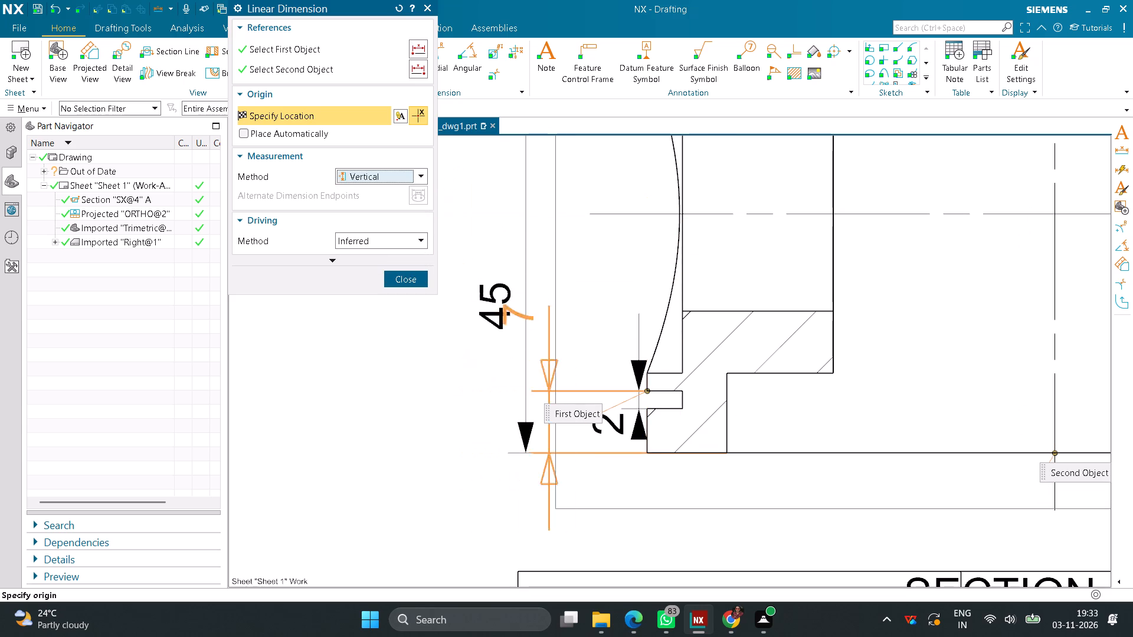
{"action": "left_click", "coordinate": [651, 487]}
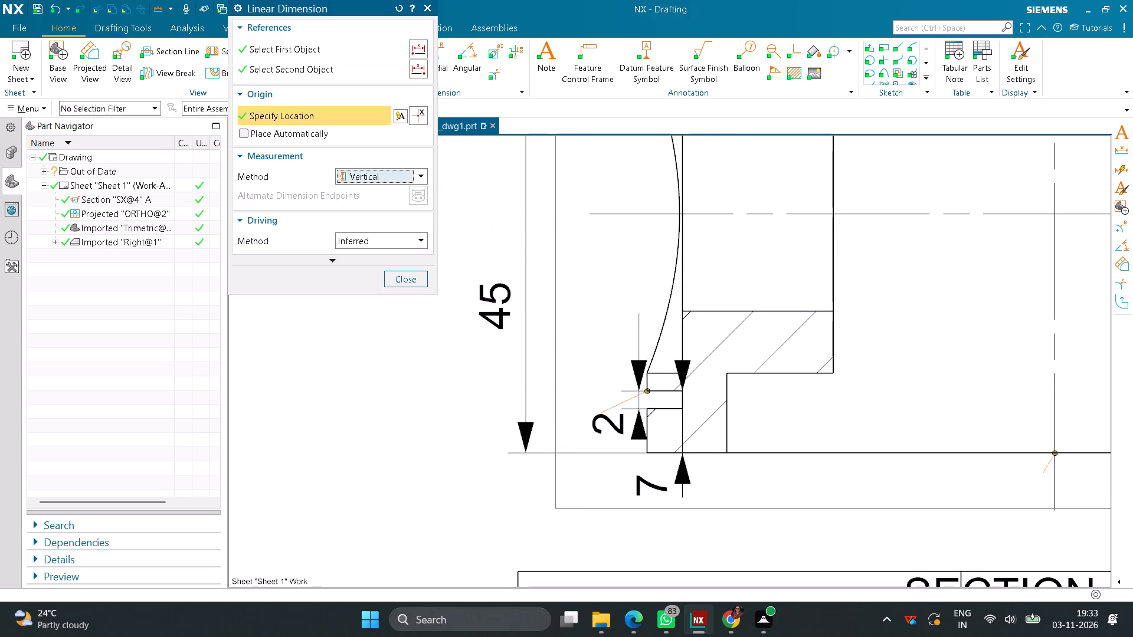
Add a Horizontal linear dimension between the inner faces of the two pin bosses in Section A-A, centred just below the pin axis.
{"action": "scroll", "coordinate": [753, 500], "scroll_direction": "down", "scroll_amount": 3}
{"action": "middle_click_drag", "start_coordinate": [775, 504], "coordinate": [574, 369]}
{"action": "right_click_drag", "start_coordinate": [775, 504], "coordinate": [574, 369]}
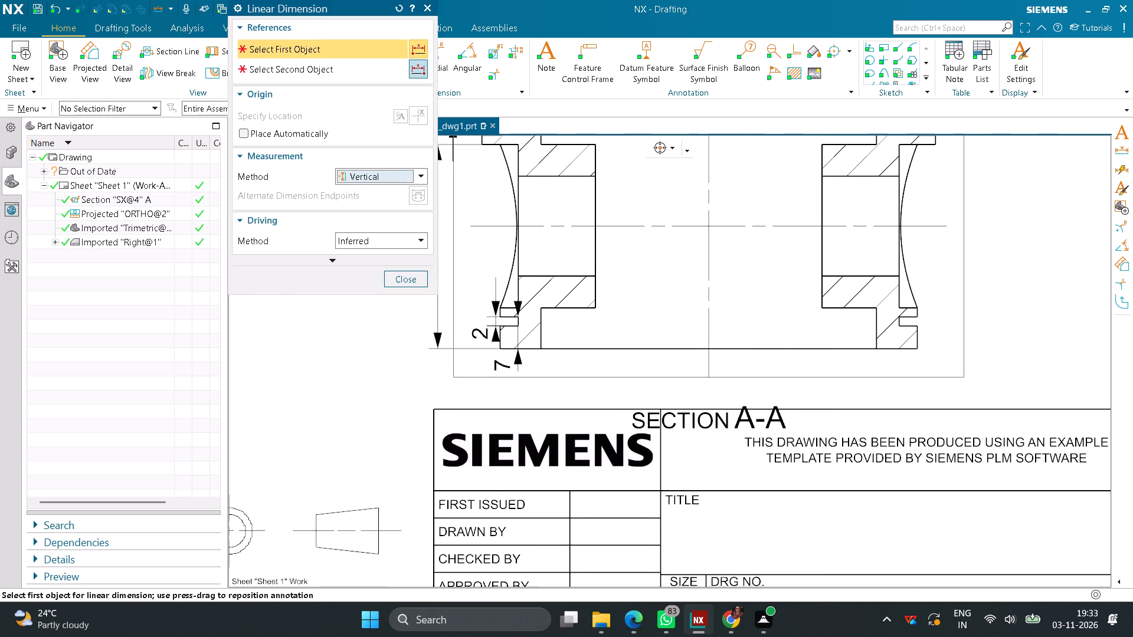
{"action": "right_click_drag", "start_coordinate": [574, 369], "coordinate": [572, 369]}
{"action": "middle_click_drag", "start_coordinate": [574, 369], "coordinate": [572, 369]}
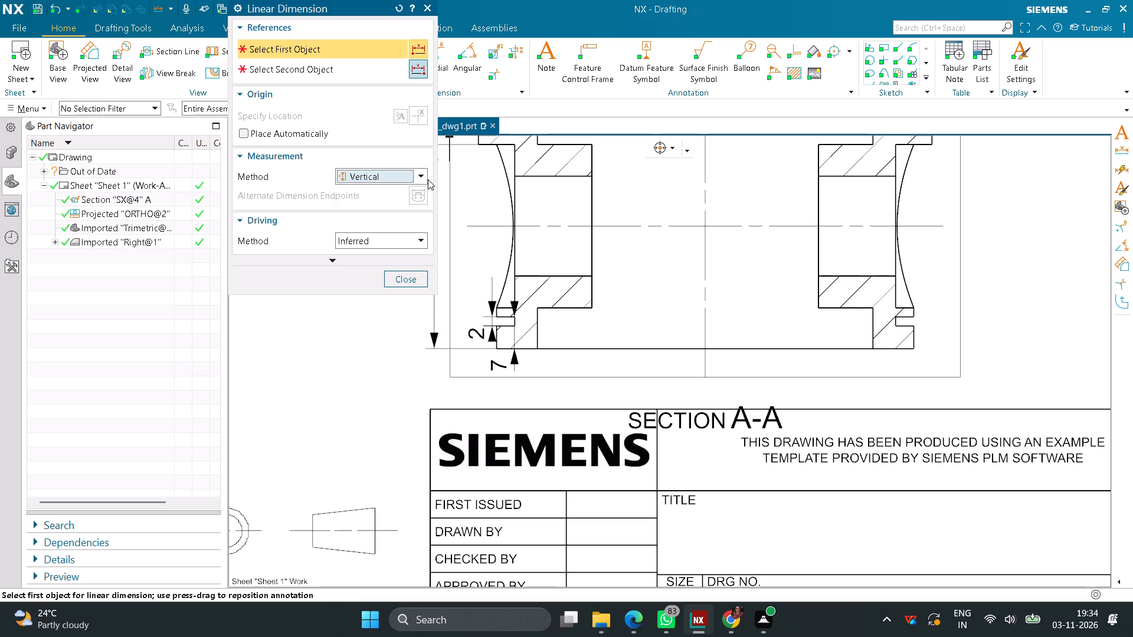
{"action": "left_click", "coordinate": [421, 175]}
{"action": "left_click", "coordinate": [367, 205]}
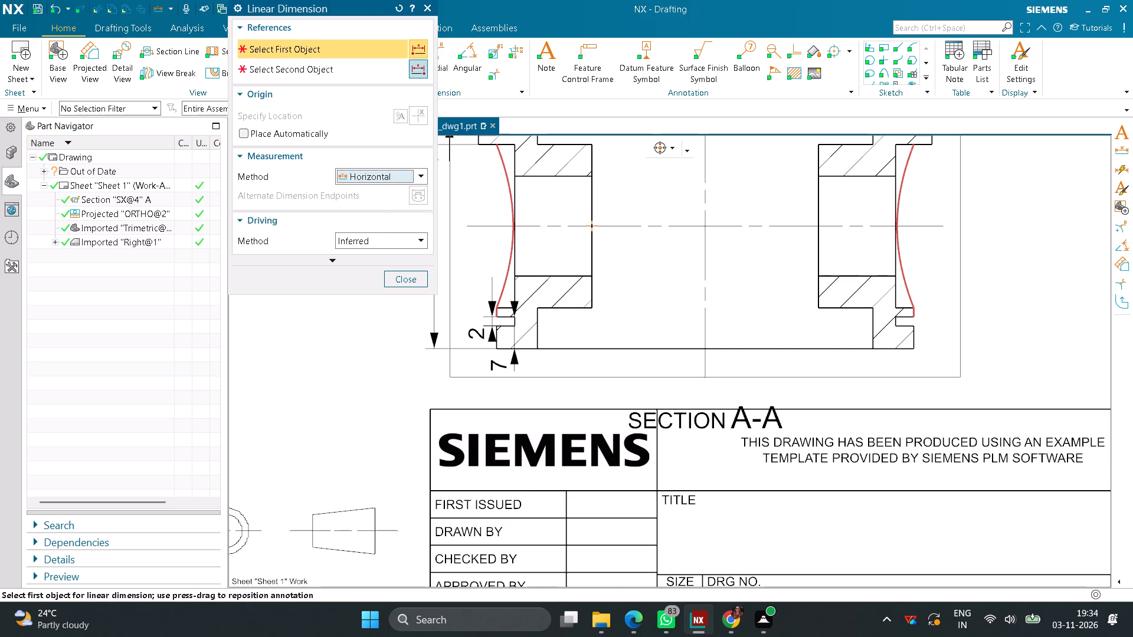
{"action": "left_click", "coordinate": [596, 246]}
{"action": "left_click", "coordinate": [821, 260]}
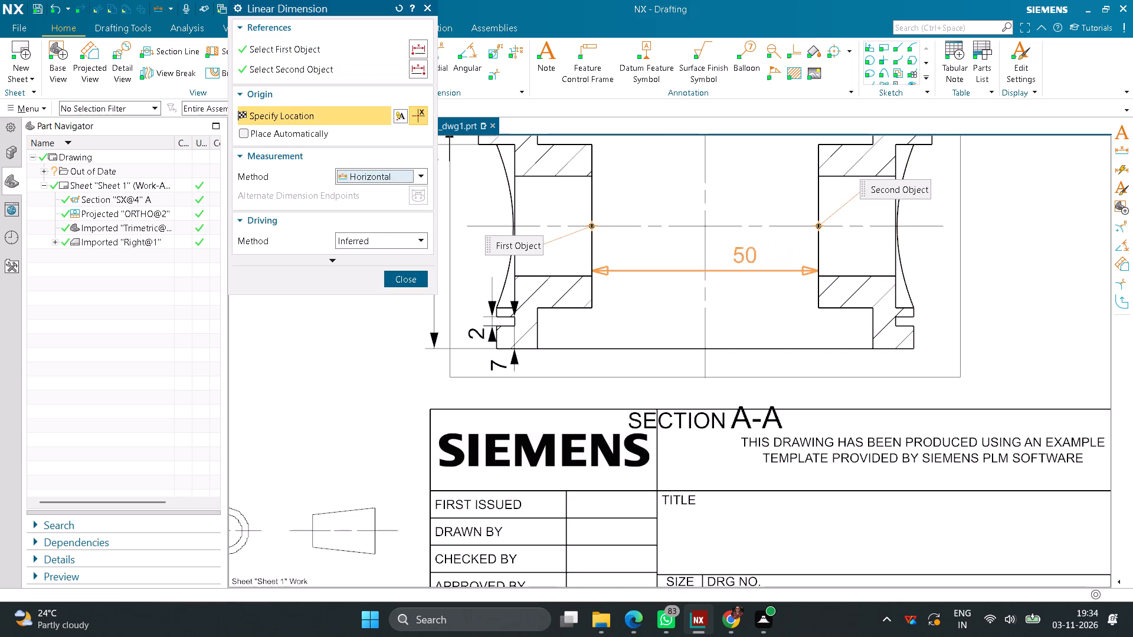
{"action": "left_click", "coordinate": [708, 255]}
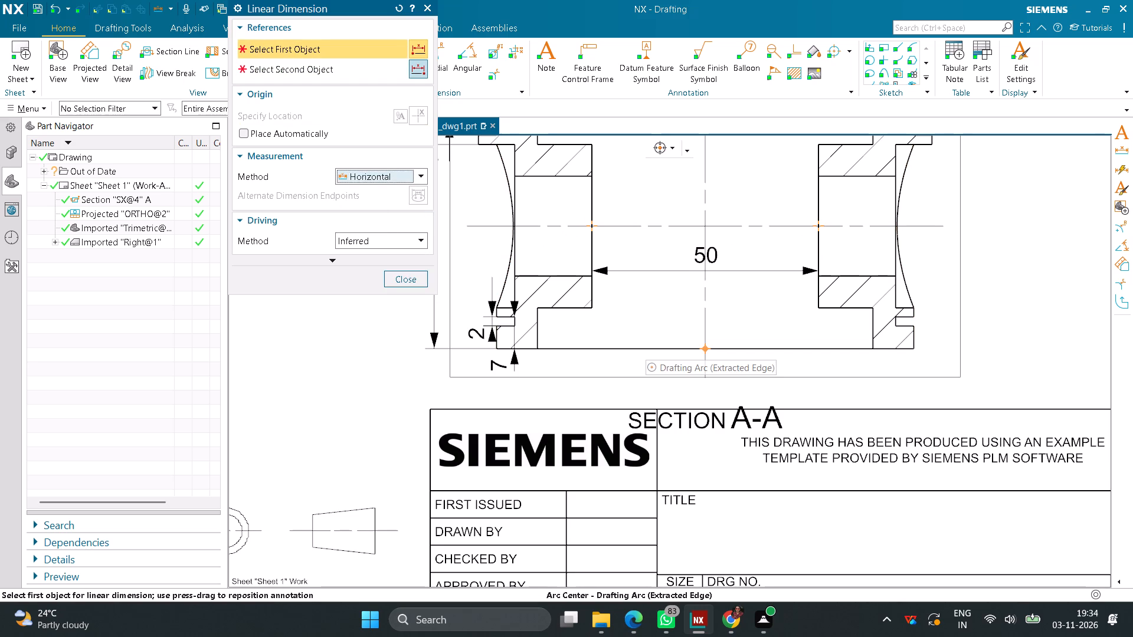
Add a Cylindrical linear dimension across the skirt's inner walls at the open end in Section A-A, placed below the piston.
{"action": "left_click", "coordinate": [420, 177]}
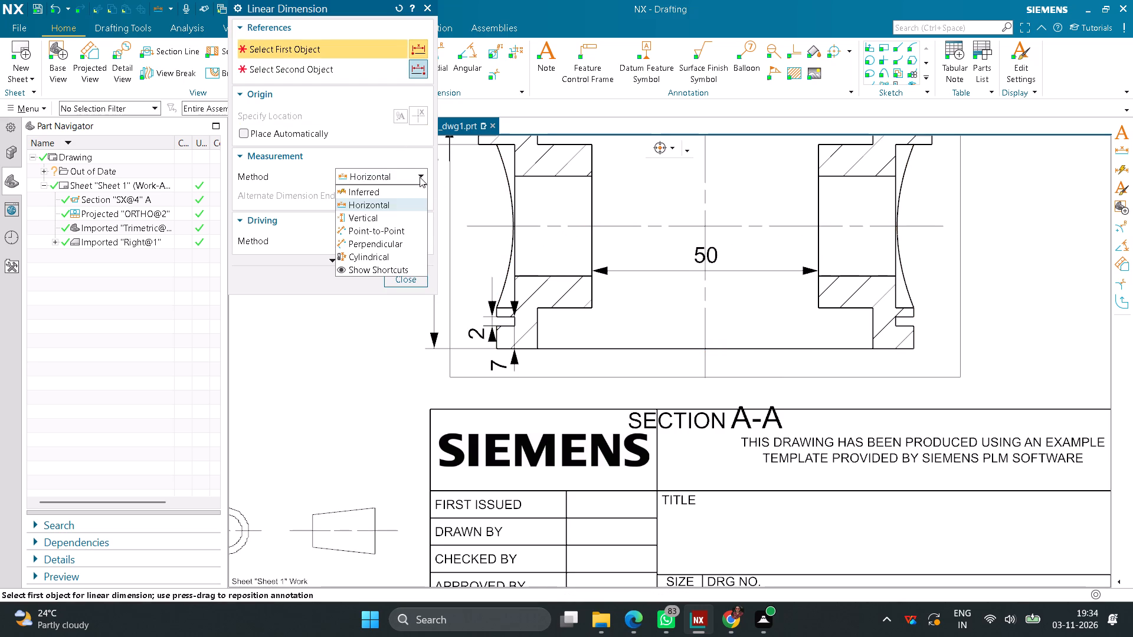
{"action": "left_click", "coordinate": [392, 257]}
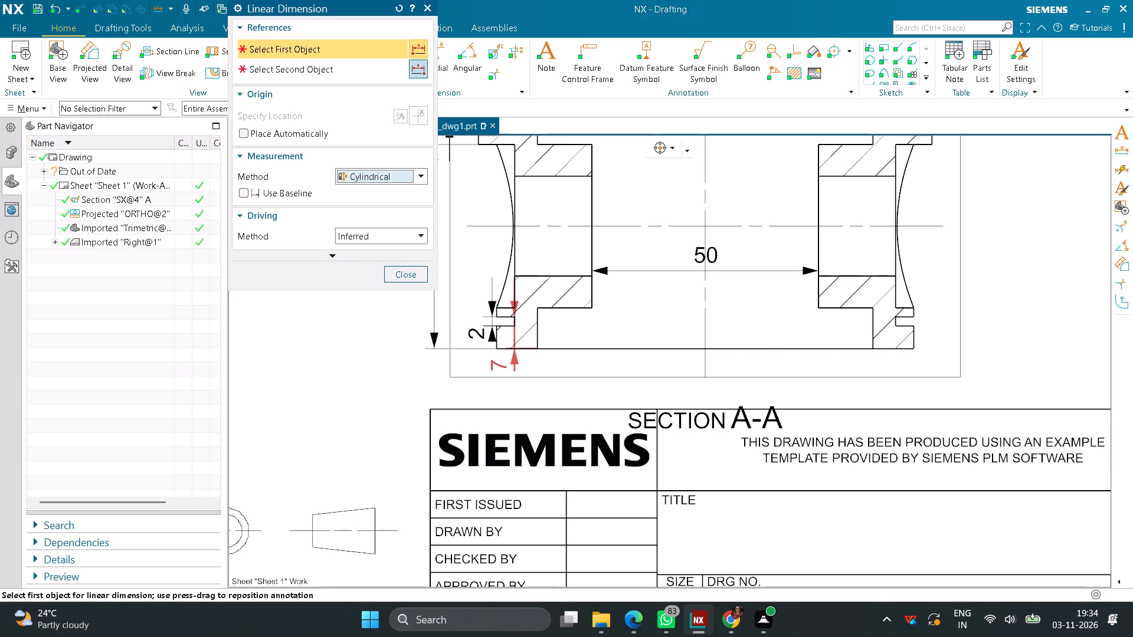
{"action": "left_click", "coordinate": [543, 323]}
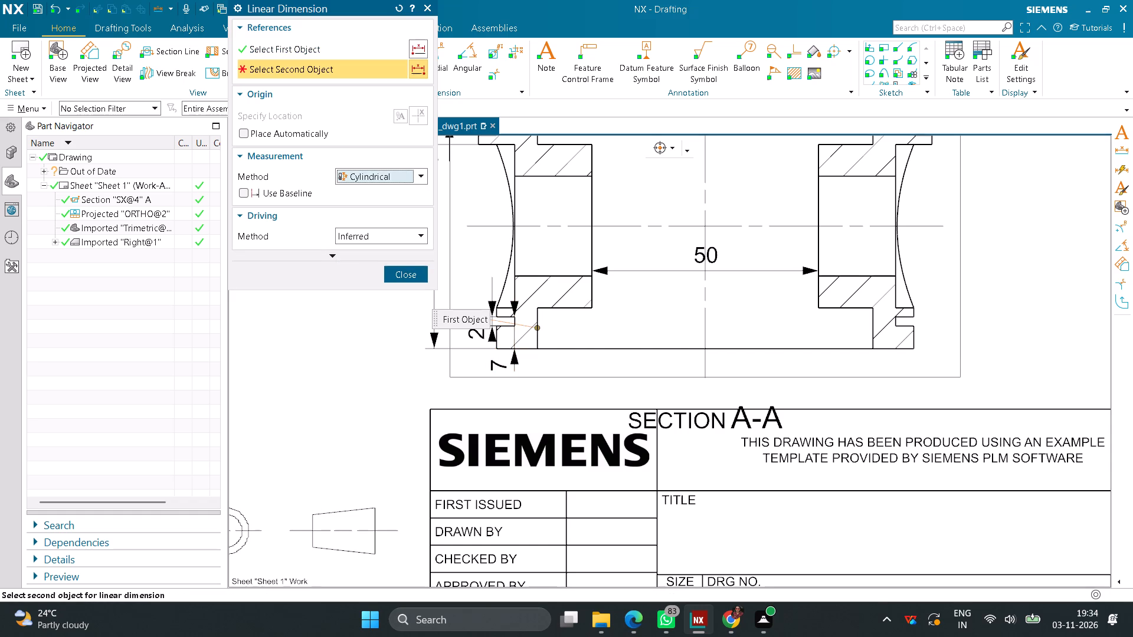
{"action": "left_click", "coordinate": [874, 330]}
{"action": "left_click", "coordinate": [676, 362]}
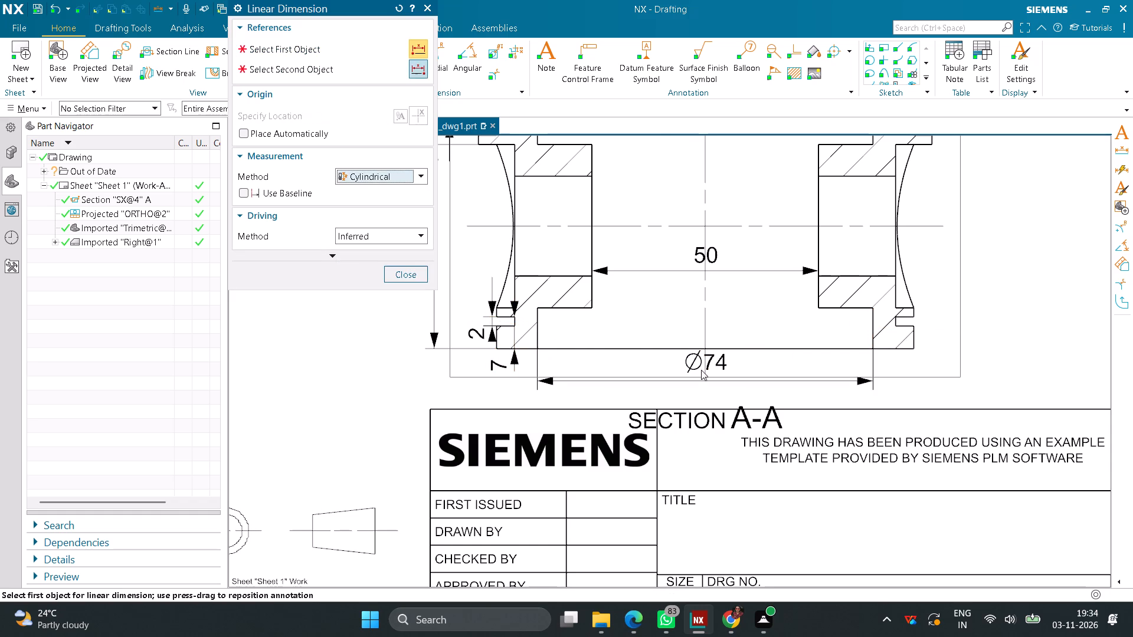
Add a Vertical linear dimension from the piston's bottom edge to the inner crown face in Section A-A, placed right of the piston.
{"action": "scroll", "coordinate": [739, 369], "scroll_direction": "down", "scroll_amount": 2}
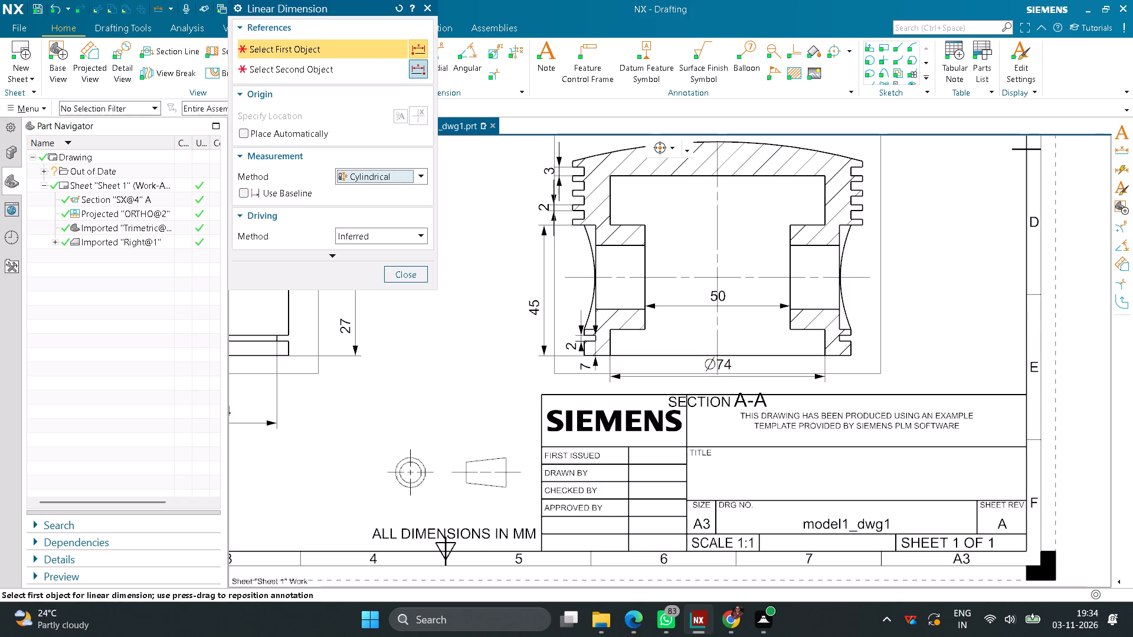
{"action": "scroll", "coordinate": [881, 173], "scroll_direction": "up", "scroll_amount": 3}
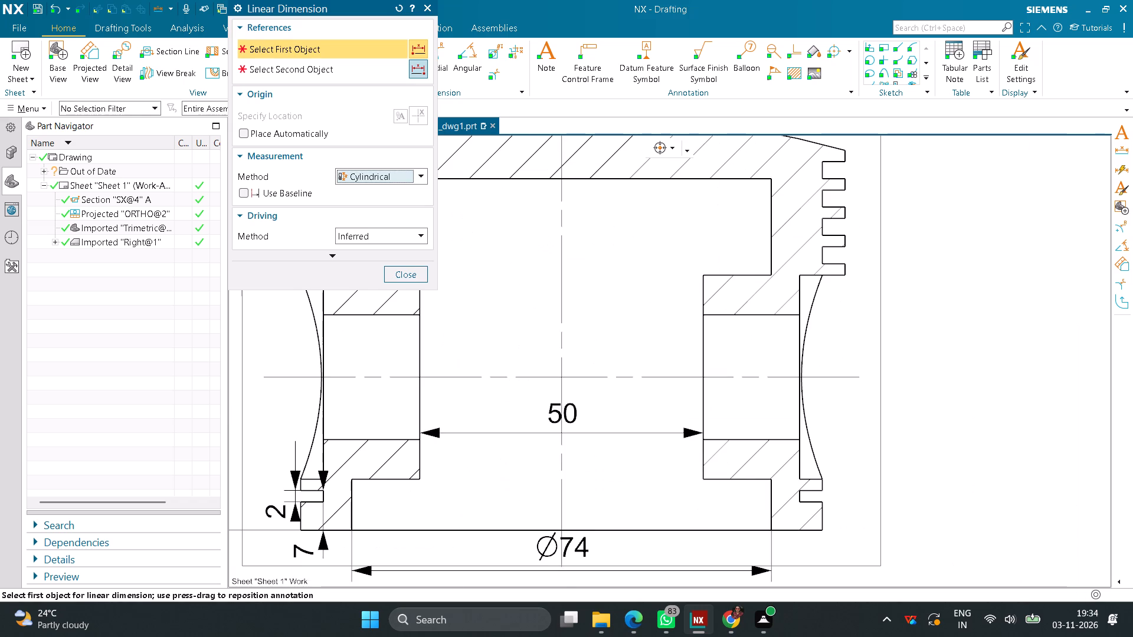
{"action": "left_click", "coordinate": [752, 180]}
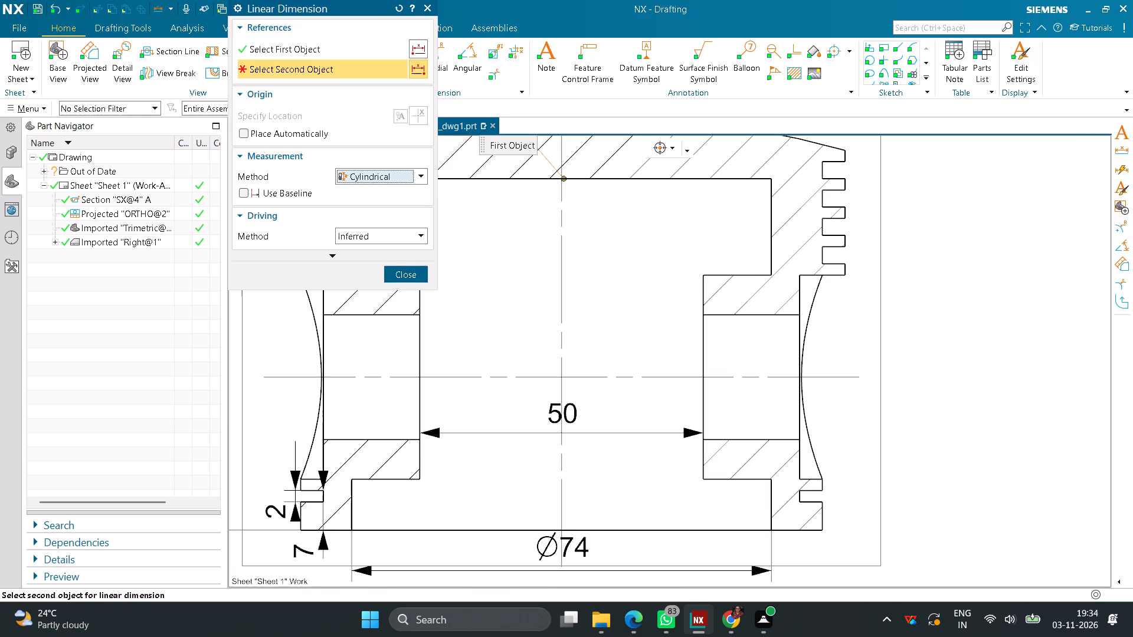
{"action": "scroll", "coordinate": [785, 223], "scroll_direction": "down", "scroll_amount": 4}
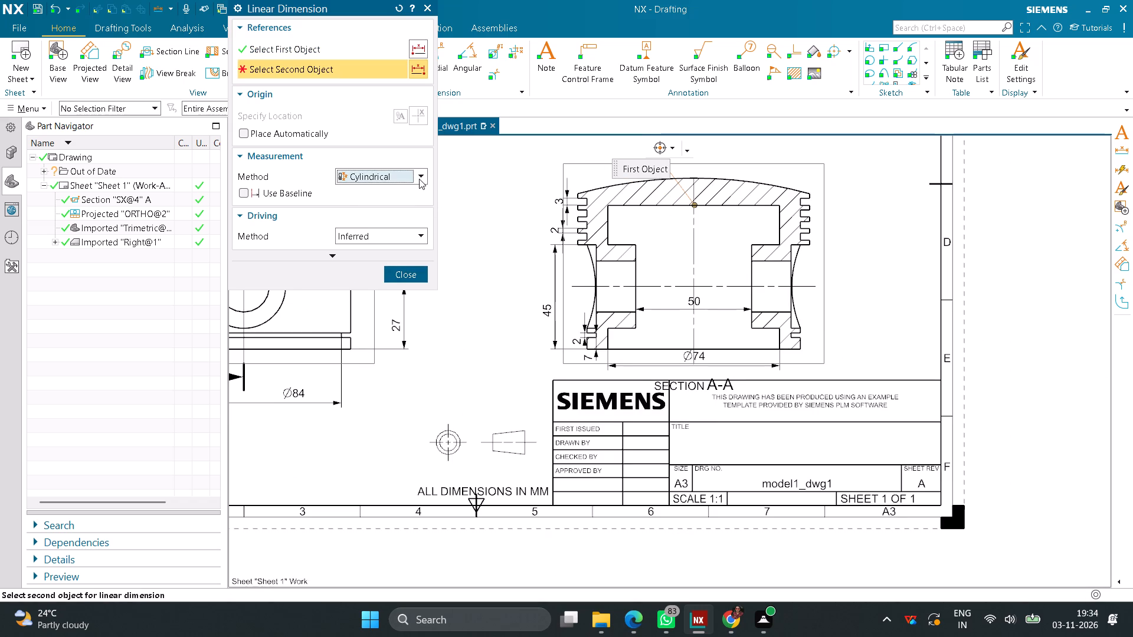
{"action": "left_click", "coordinate": [419, 179]}
{"action": "left_click", "coordinate": [379, 214]}
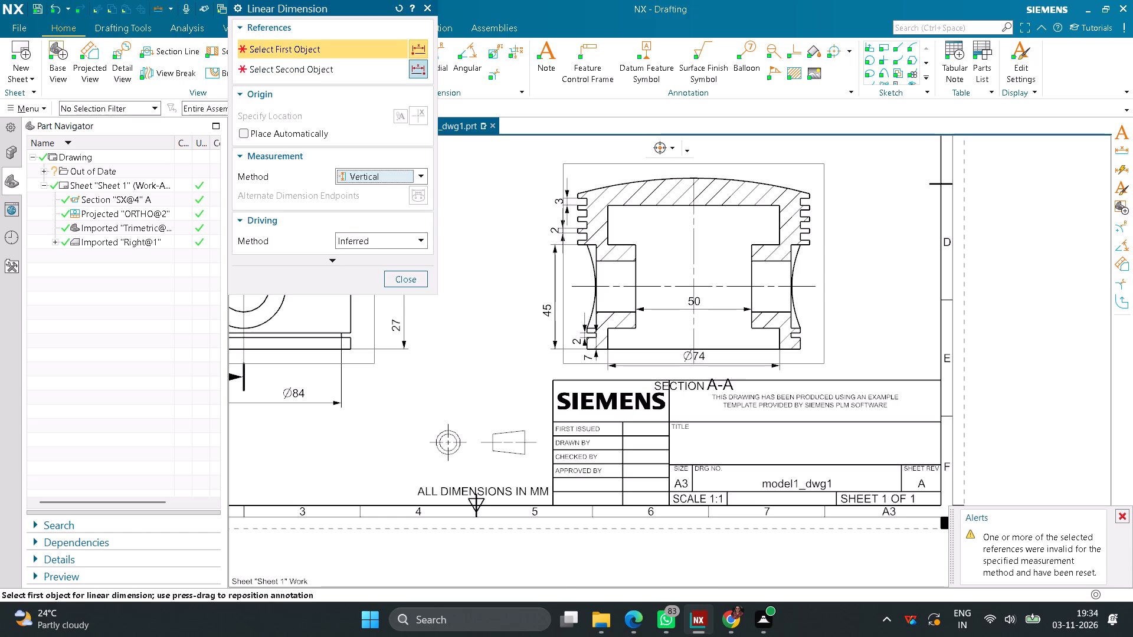
{"action": "left_click", "coordinate": [731, 349]}
{"action": "left_click", "coordinate": [725, 203]}
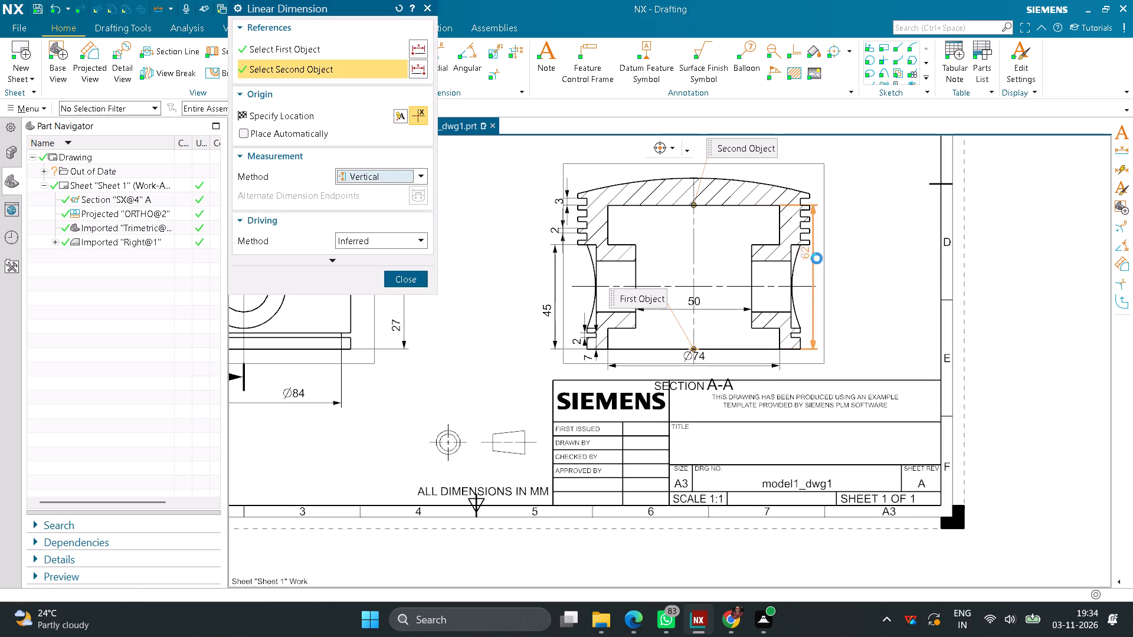
{"action": "left_click", "coordinate": [846, 276]}
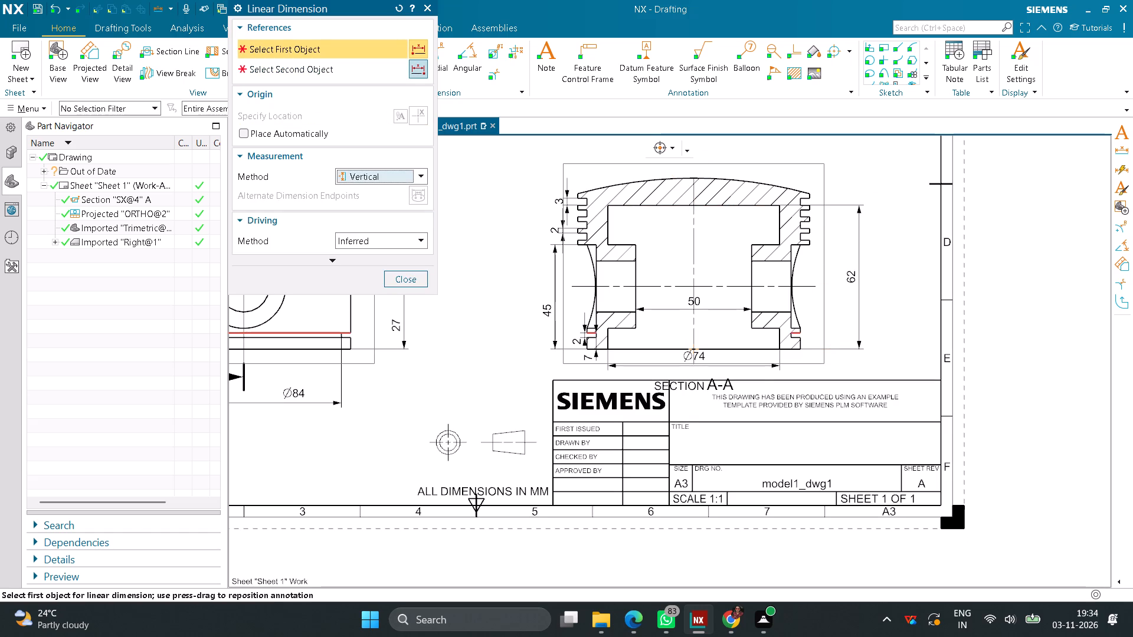
Add a Horizontal linear dimension for the skirt groove's depth on the right side of Section A-A, with the text right of the groove.
{"action": "left_click", "coordinate": [420, 177]}
{"action": "left_click", "coordinate": [369, 202]}
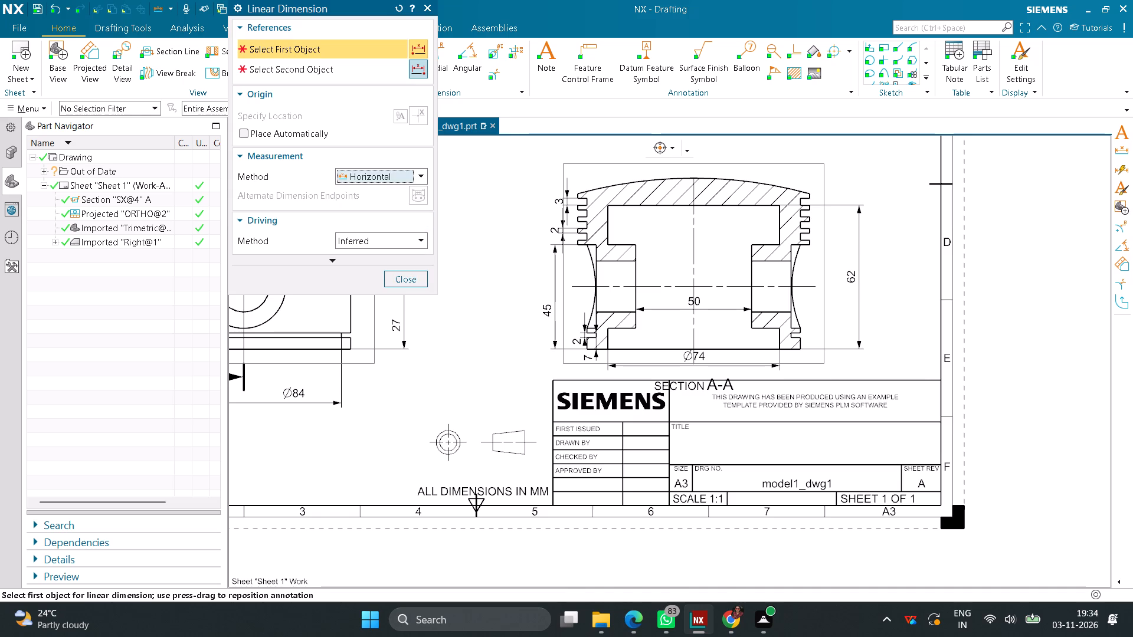
{"action": "scroll", "coordinate": [780, 353], "scroll_direction": "up", "scroll_amount": 6}
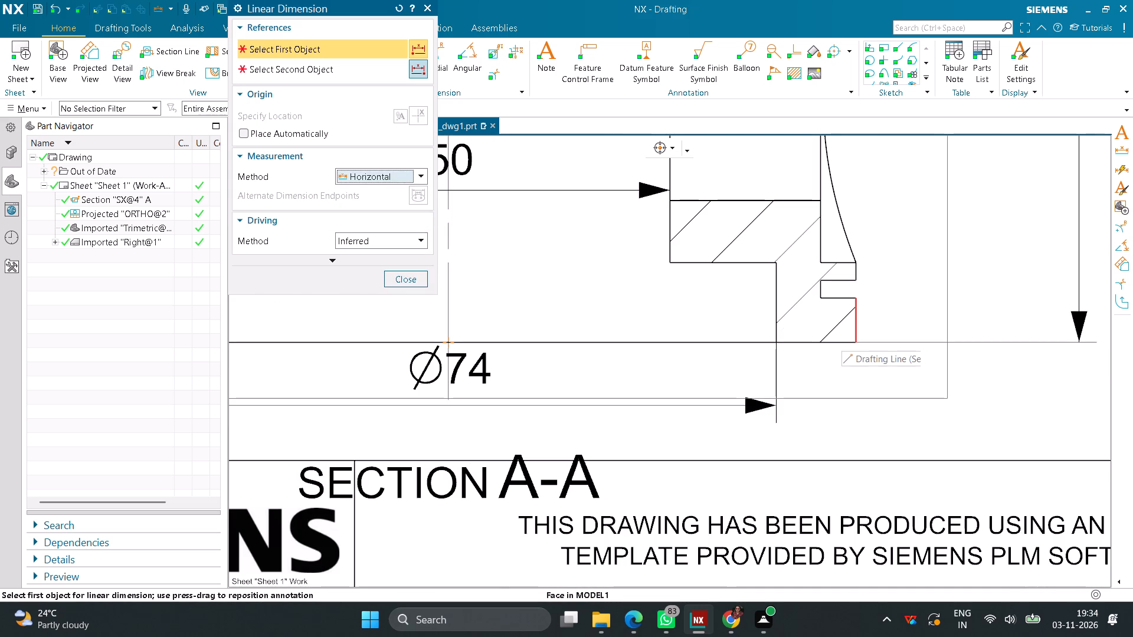
{"action": "scroll", "coordinate": [853, 303], "scroll_direction": "up", "scroll_amount": 3}
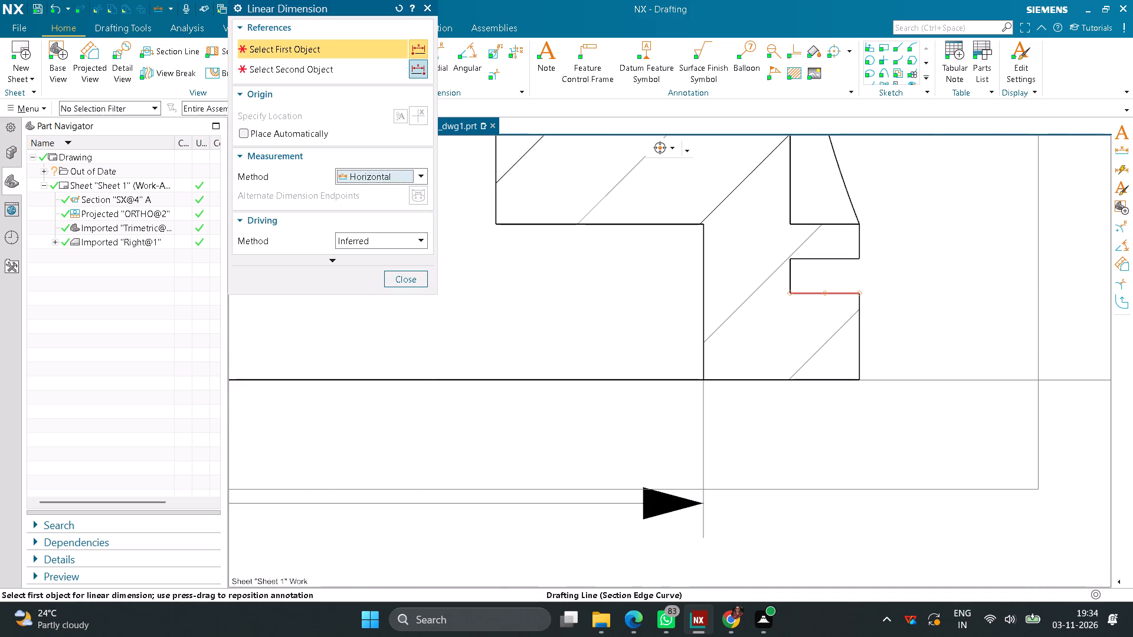
{"action": "left_click", "coordinate": [844, 289]}
{"action": "left_click", "coordinate": [932, 310]}
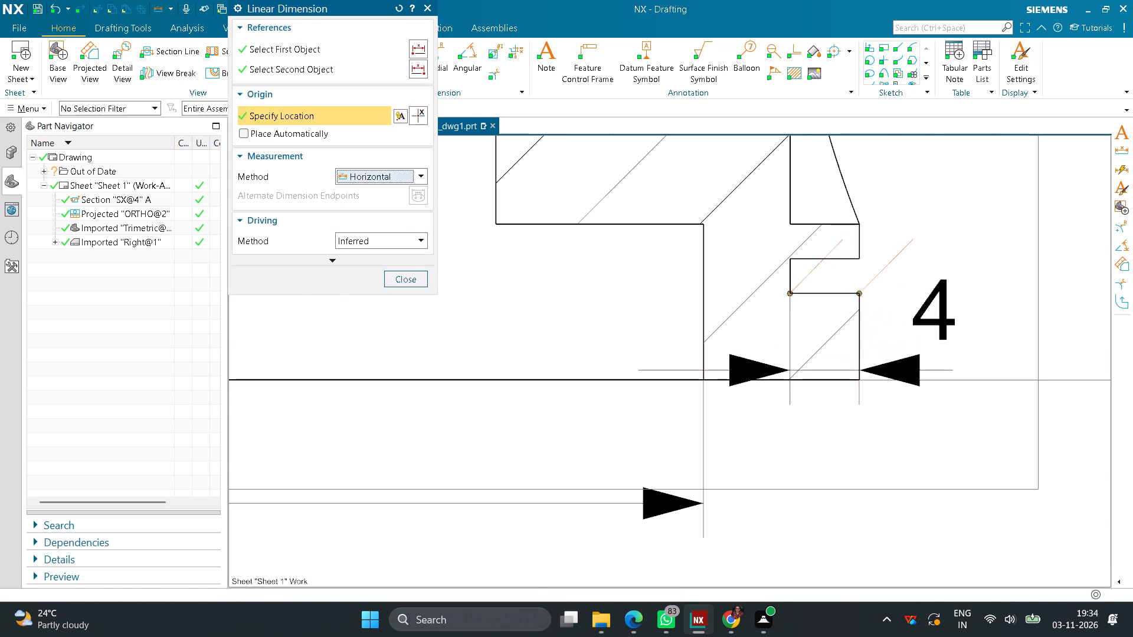
Exit the Linear Dimension command and turn off the display of drawing view borders in the Drafting Preferences.
{"action": "scroll", "coordinate": [942, 350], "scroll_direction": "down", "scroll_amount": 12}
{"action": "scroll", "coordinate": [880, 343], "scroll_direction": "down", "scroll_amount": 2}
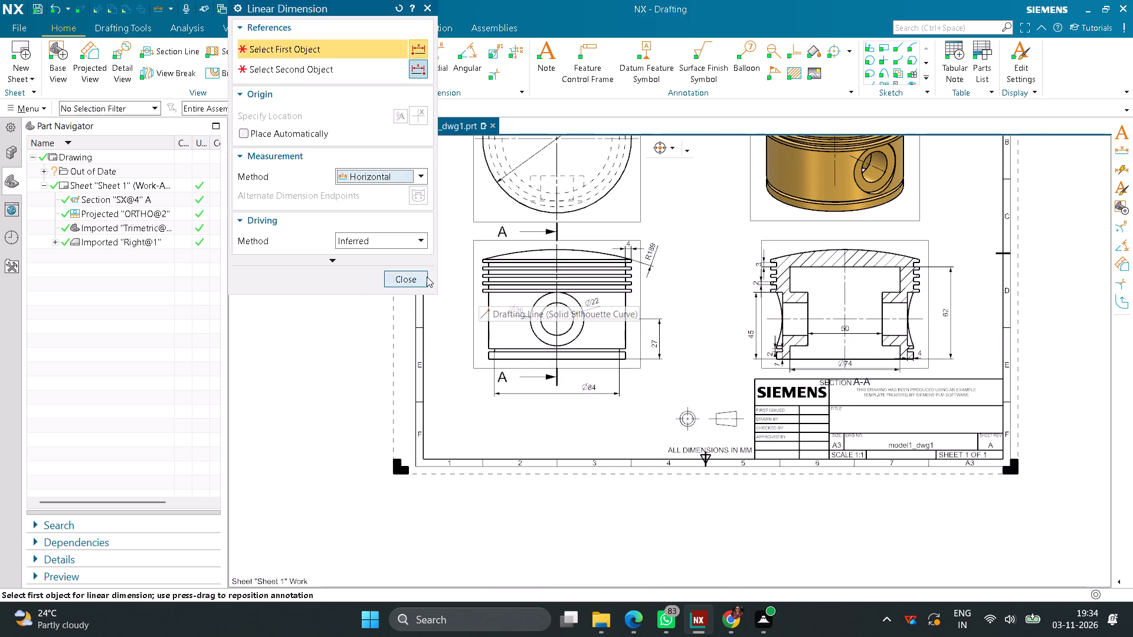
{"action": "left_click", "coordinate": [412, 275]}
{"action": "scroll", "coordinate": [579, 269], "scroll_direction": "down", "scroll_amount": 12}
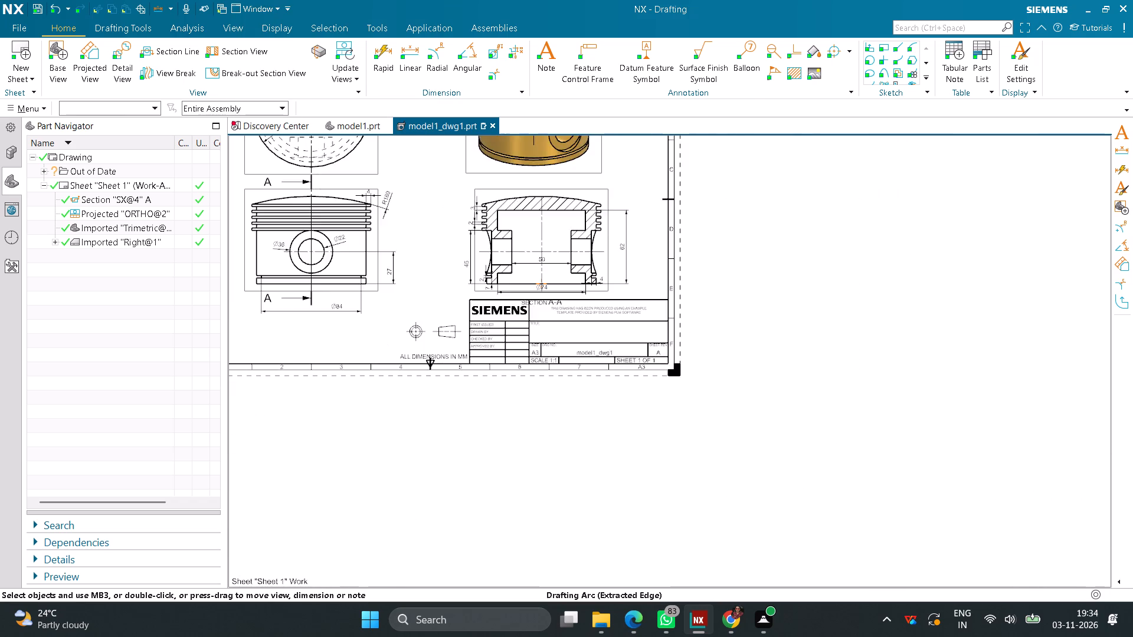
{"action": "scroll", "coordinate": [575, 280], "scroll_direction": "down", "scroll_amount": 3}
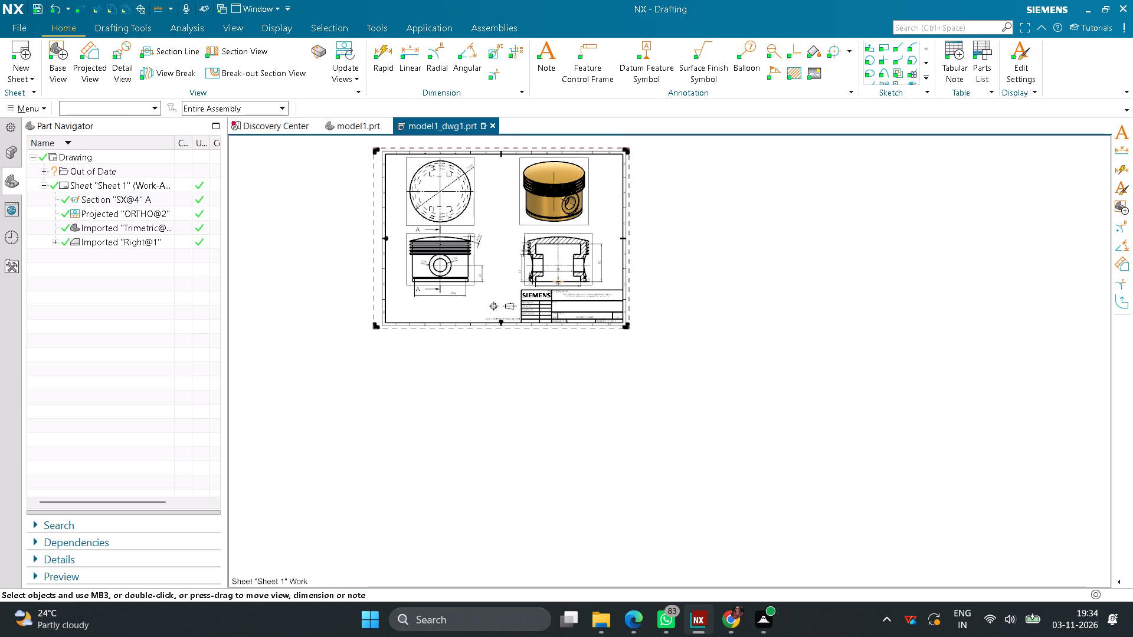
{"action": "left_click", "coordinate": [37, 111]}
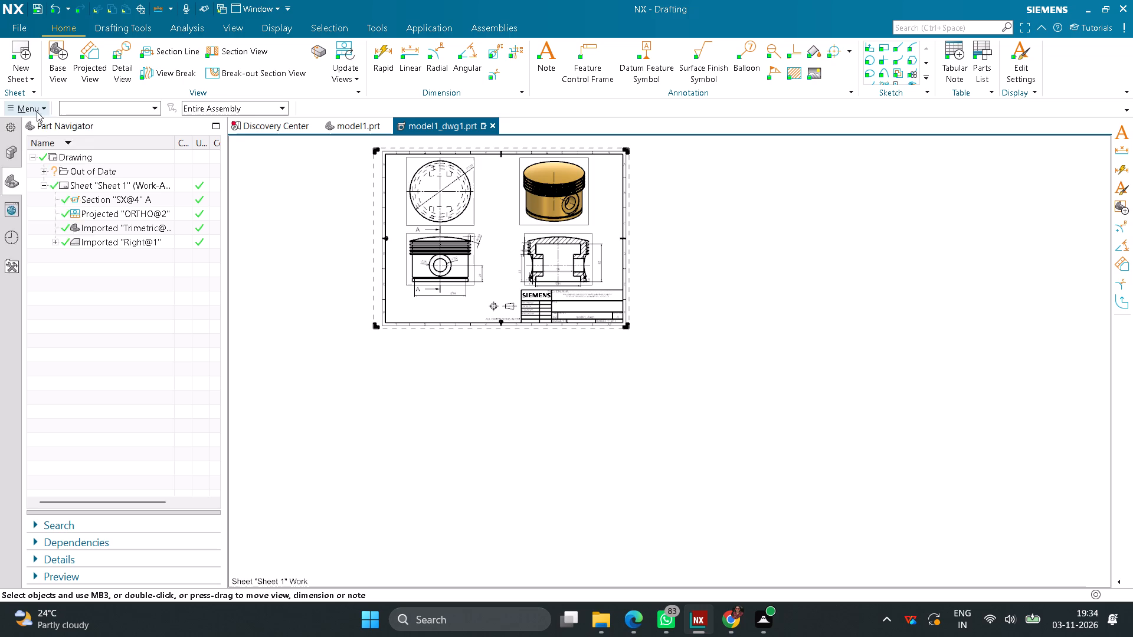
{"action": "left_click", "coordinate": [68, 252]}
{"action": "left_click", "coordinate": [136, 292]}
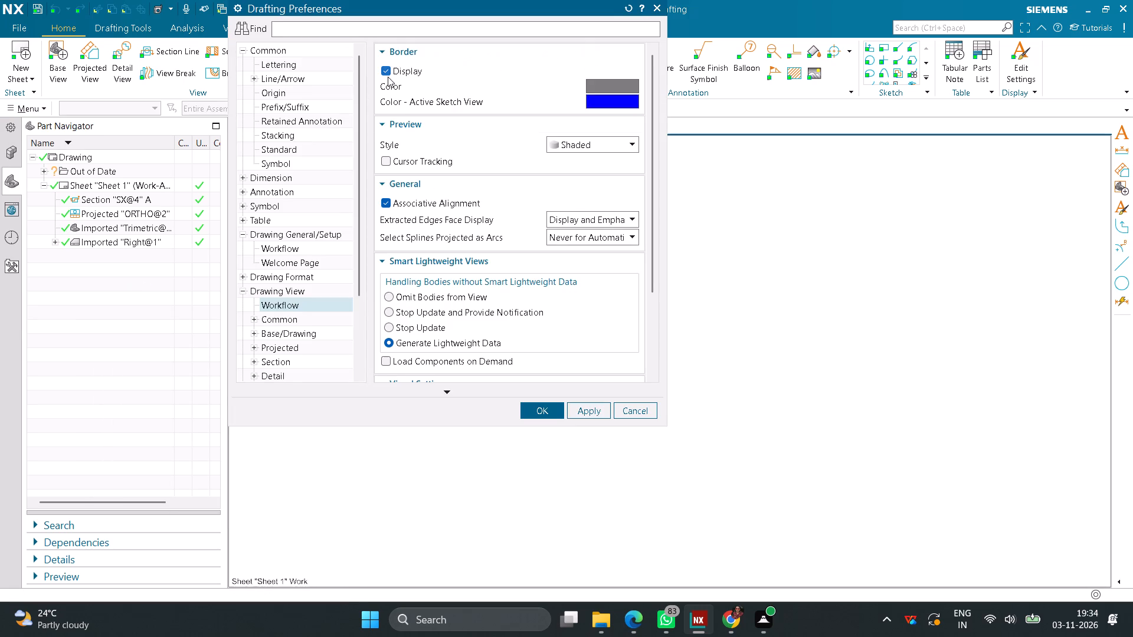
{"action": "left_click", "coordinate": [386, 75]}
{"action": "left_click", "coordinate": [572, 407]}
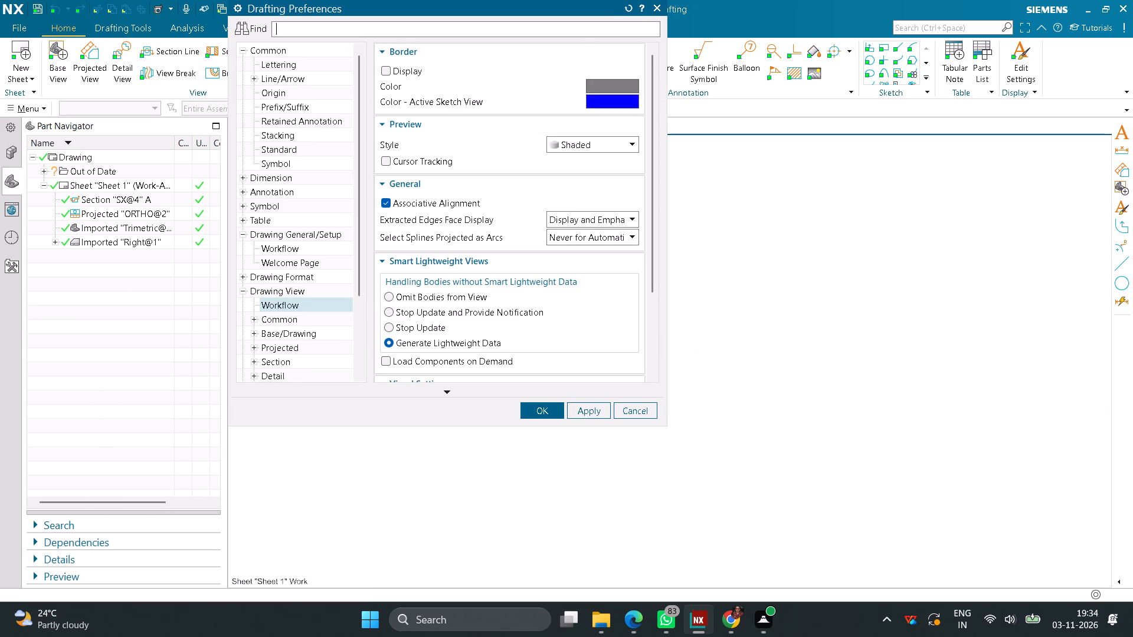
{"action": "left_click_drag", "start_coordinate": [707, 358], "coordinate": [849, 401]}
{"action": "middle_click_drag", "start_coordinate": [748, 349], "coordinate": [865, 413]}
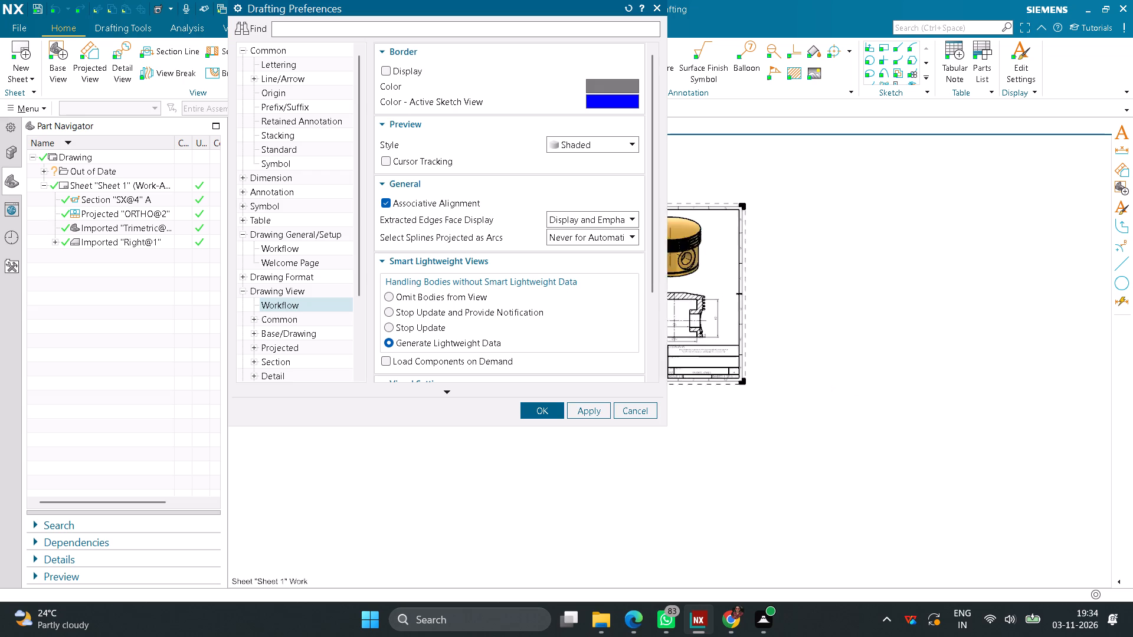
{"action": "middle_click_drag", "start_coordinate": [865, 413], "coordinate": [1032, 456]}
{"action": "left_click", "coordinate": [555, 416]}
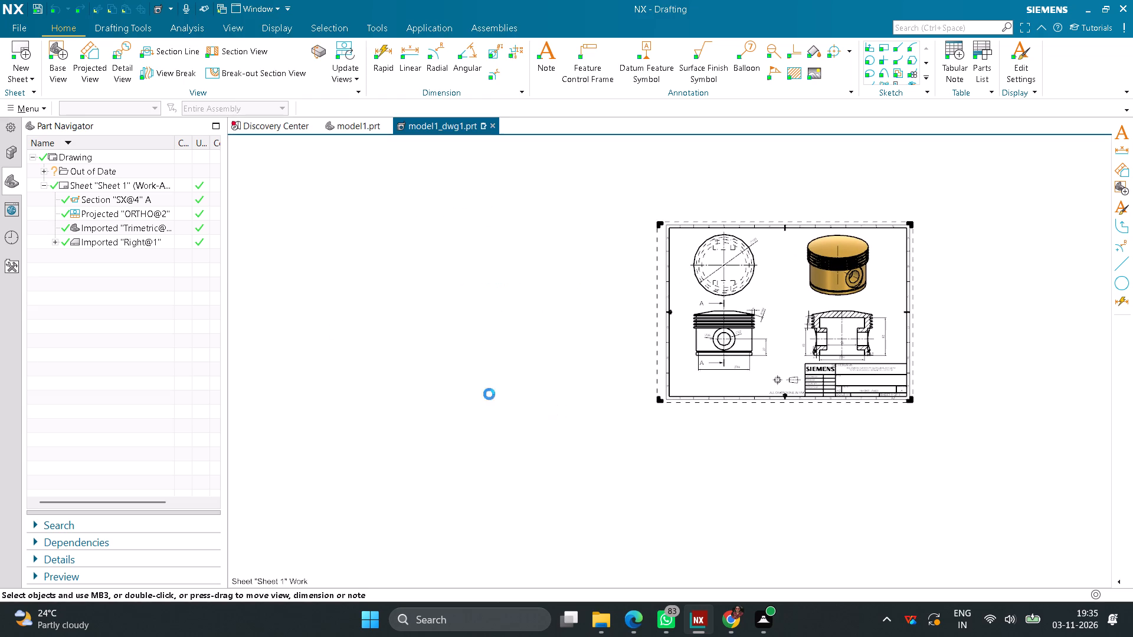
Save the drawing as model1_dwg1.prt in the internship folder.
{"action": "left_click", "coordinate": [28, 27]}
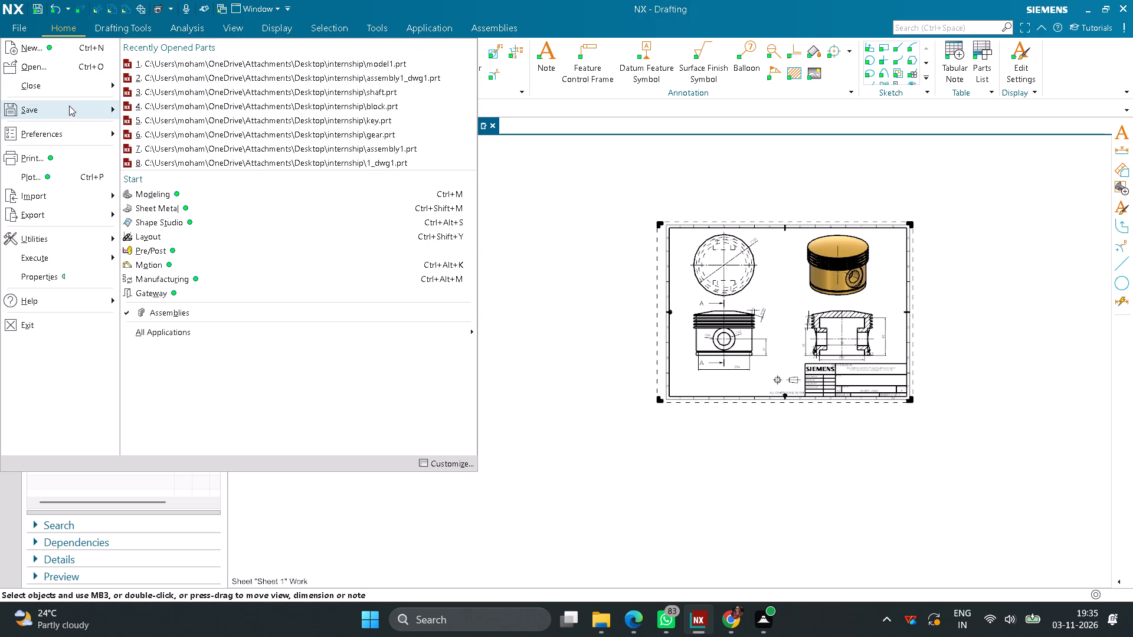
{"action": "left_click", "coordinate": [69, 109]}
{"action": "left_click", "coordinate": [181, 63]}
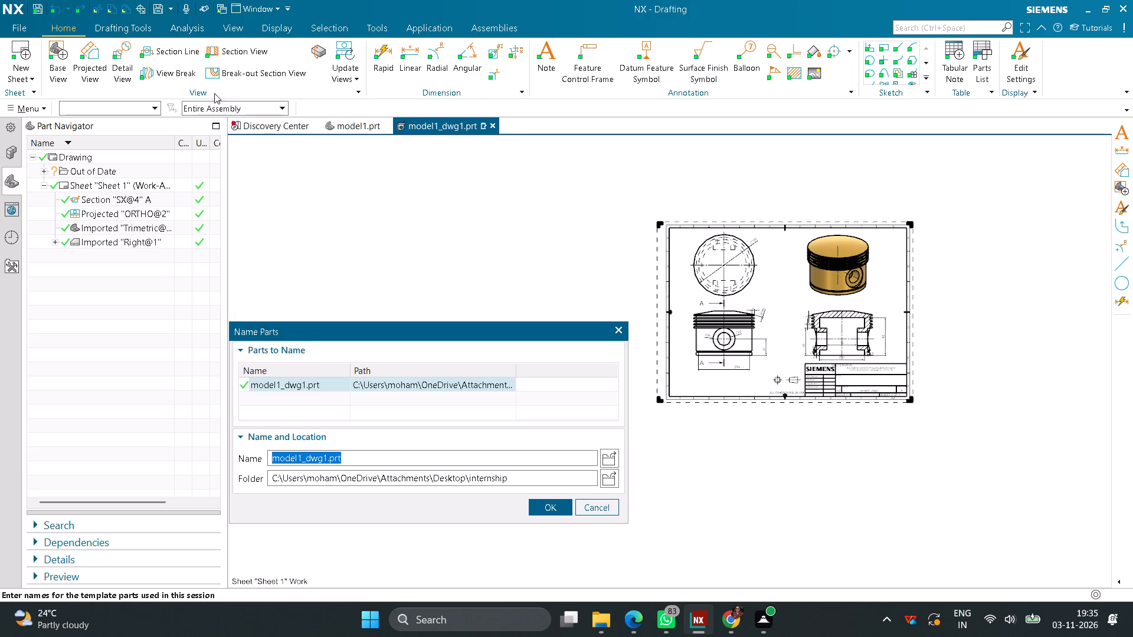
{"action": "left_click", "coordinate": [555, 510]}
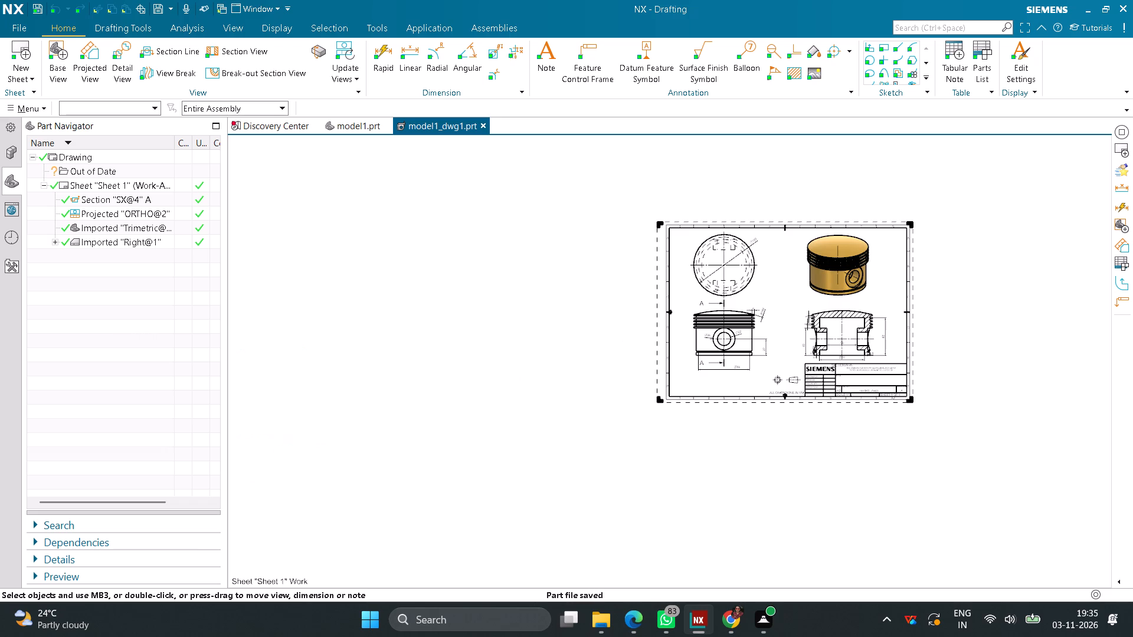
Close the saved model1_dwg1.prt drawing.
{"action": "left_click", "coordinate": [482, 124]}
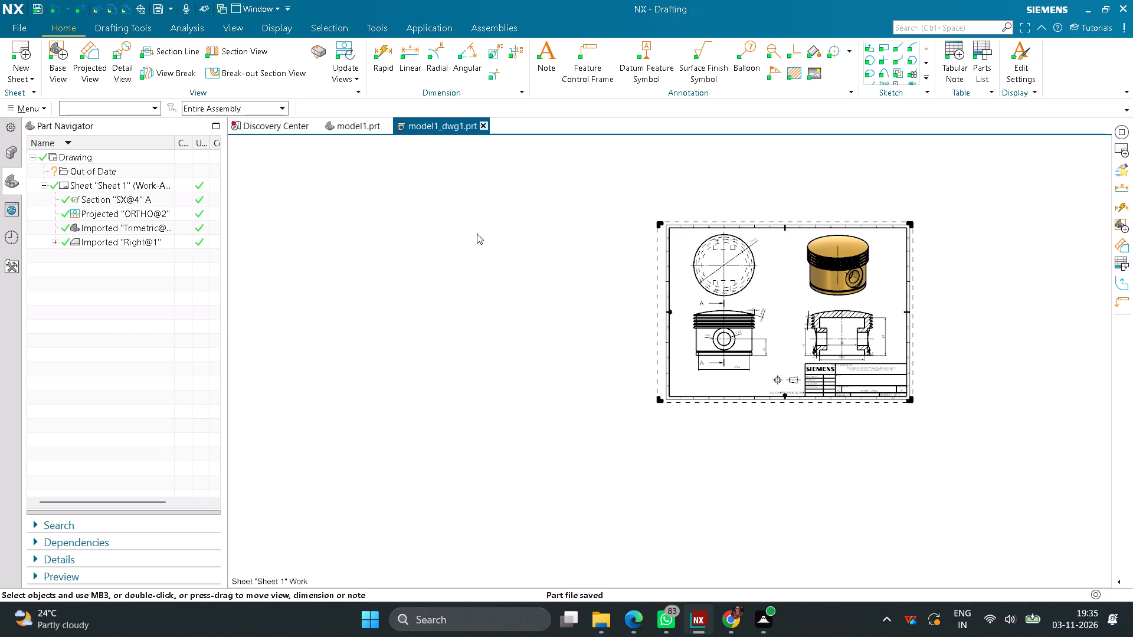
{"action": "left_click", "coordinate": [539, 325]}
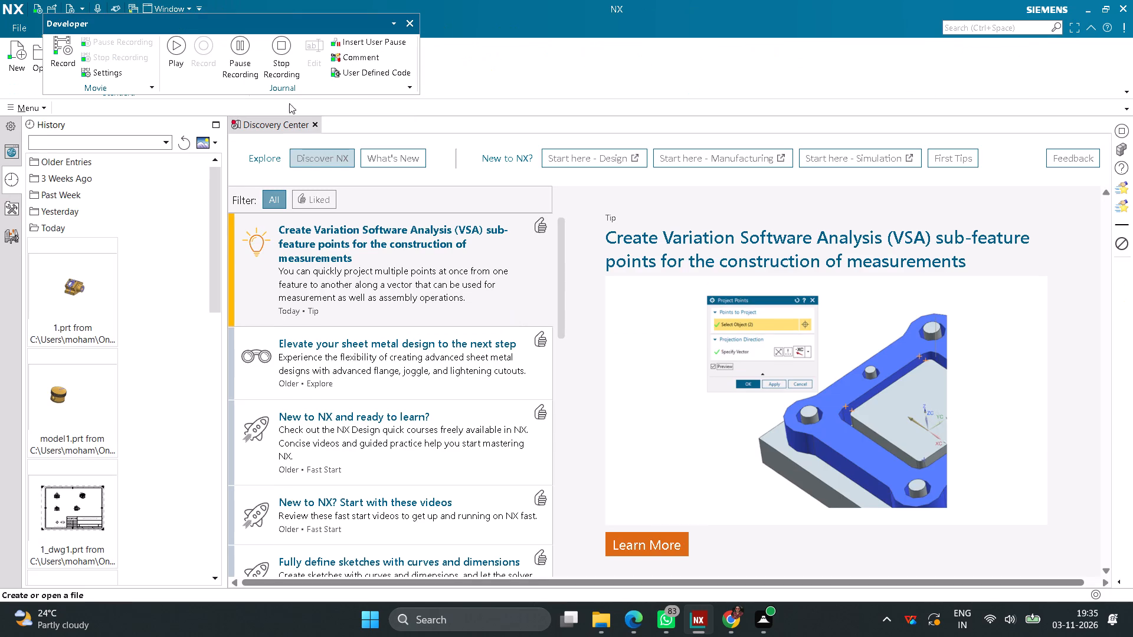
Stop the journal recording.
{"action": "left_click", "coordinate": [283, 58]}
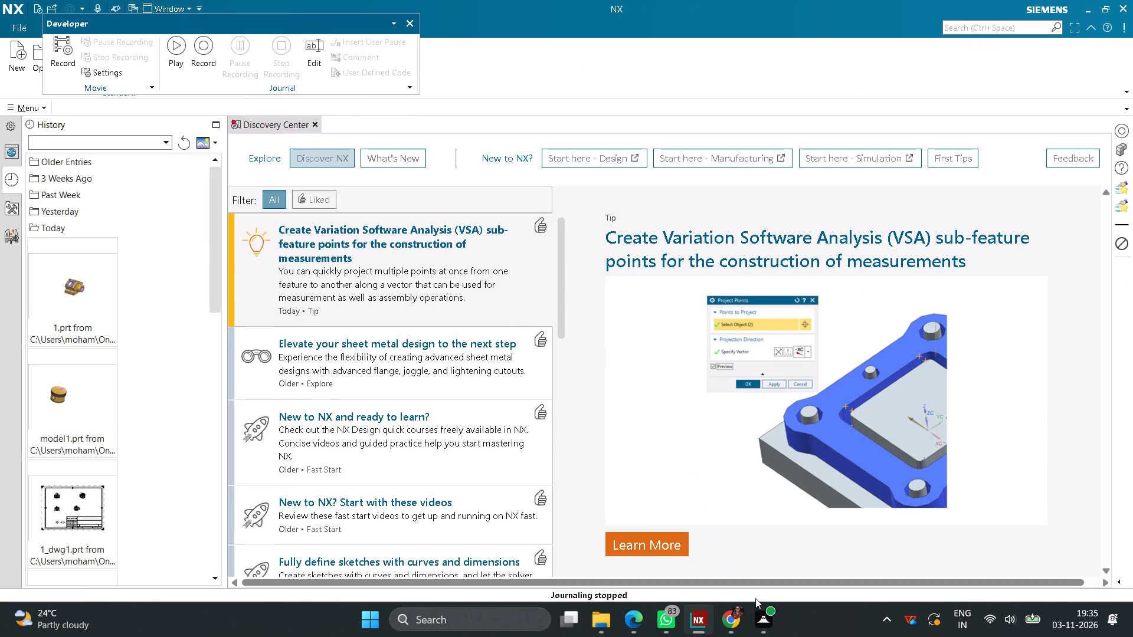